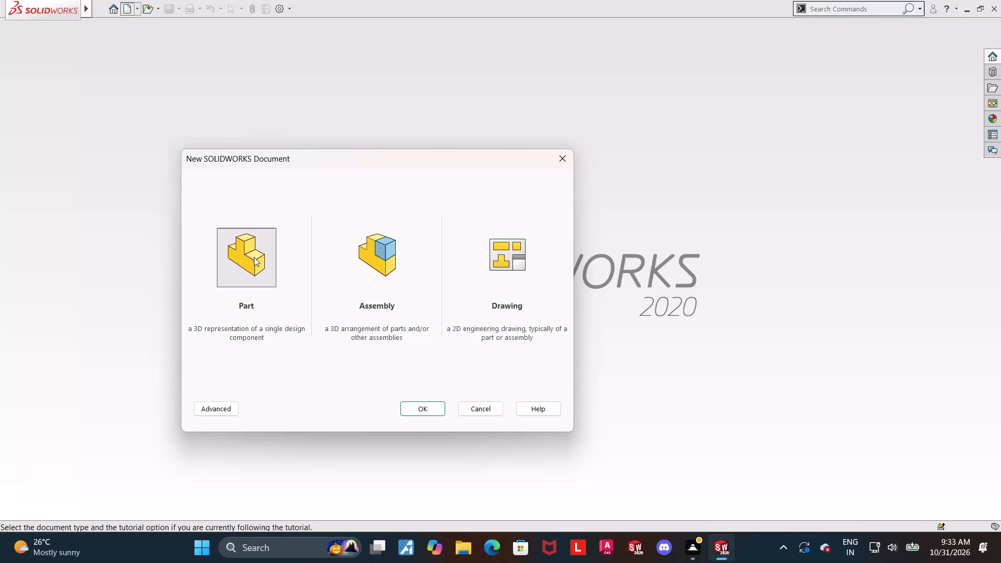
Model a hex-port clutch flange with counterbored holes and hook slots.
Create a new part document.
left_click(570, 152)
left_click(139, 152)
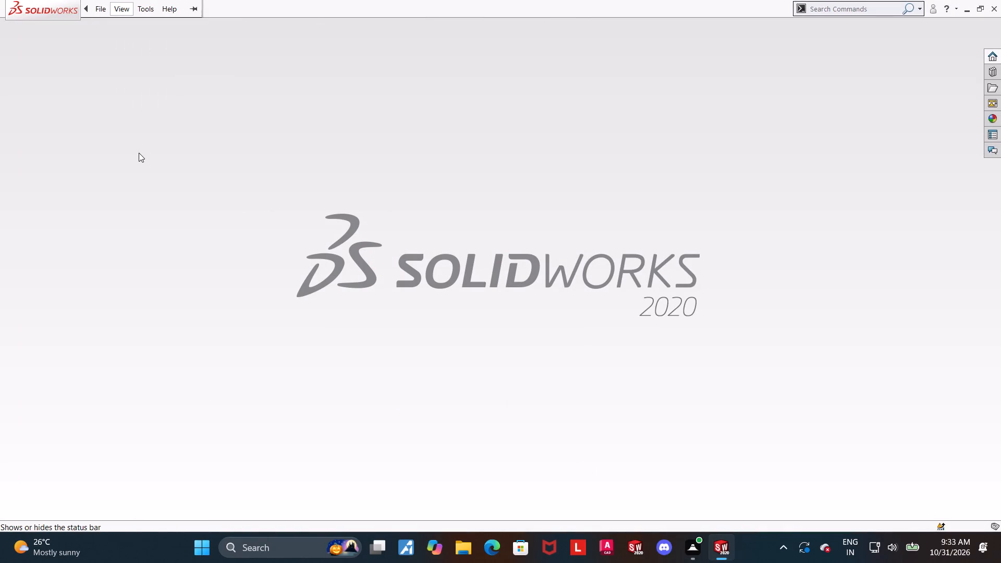
left_click(125, 14)
double_click(240, 260)
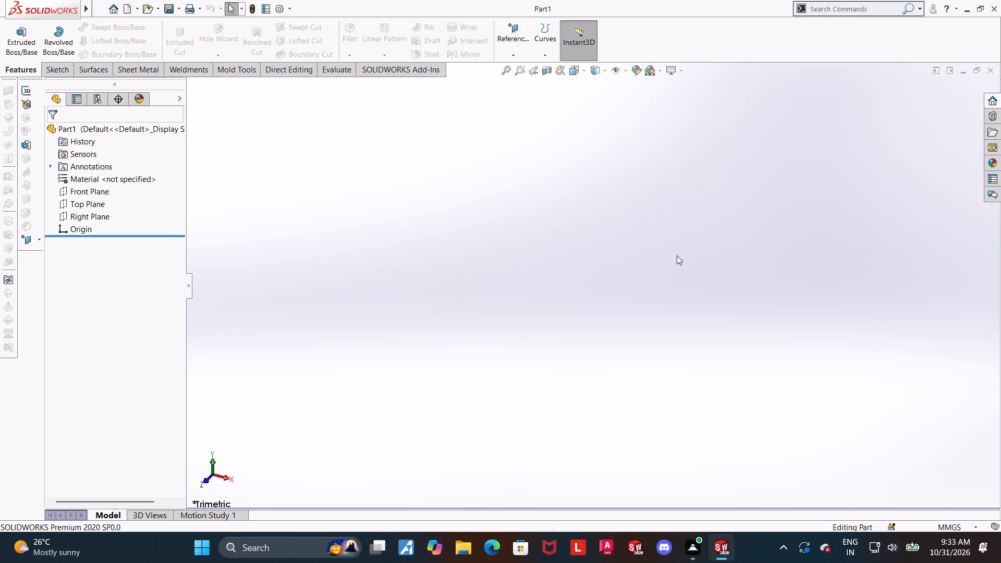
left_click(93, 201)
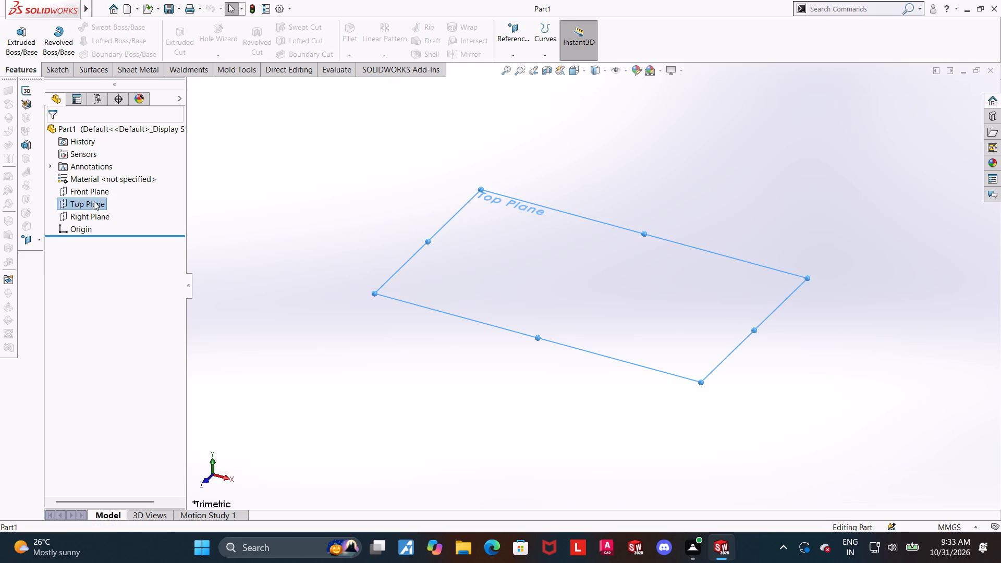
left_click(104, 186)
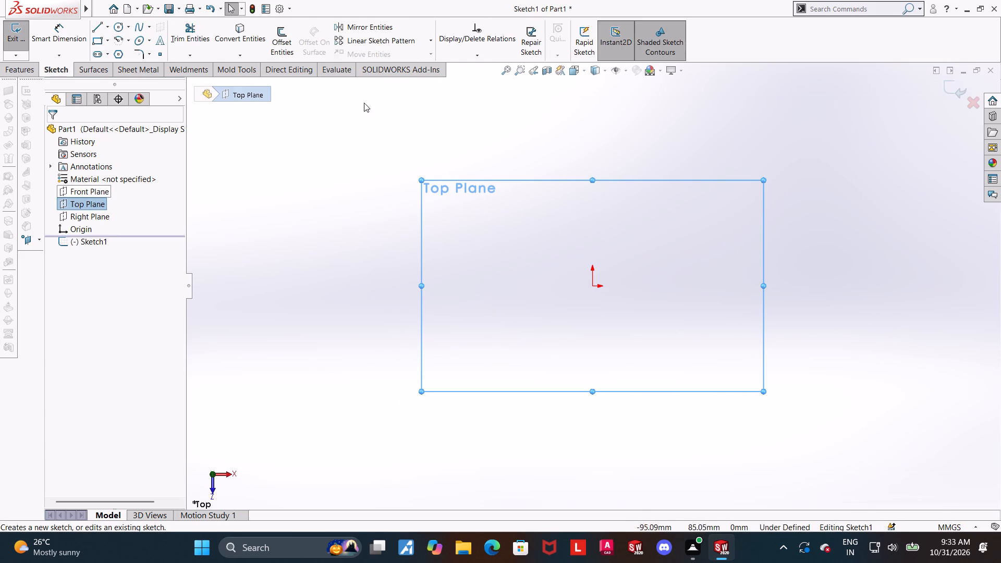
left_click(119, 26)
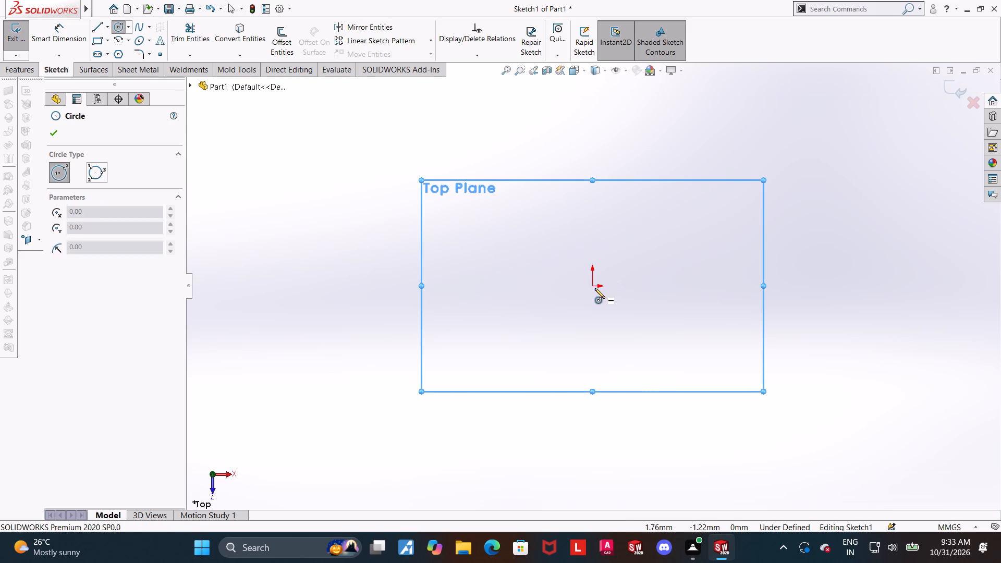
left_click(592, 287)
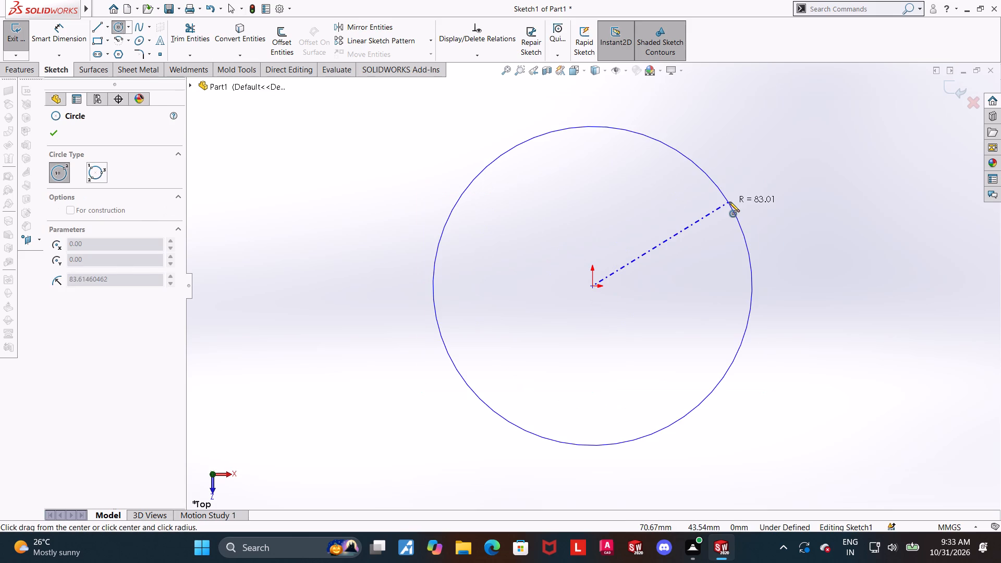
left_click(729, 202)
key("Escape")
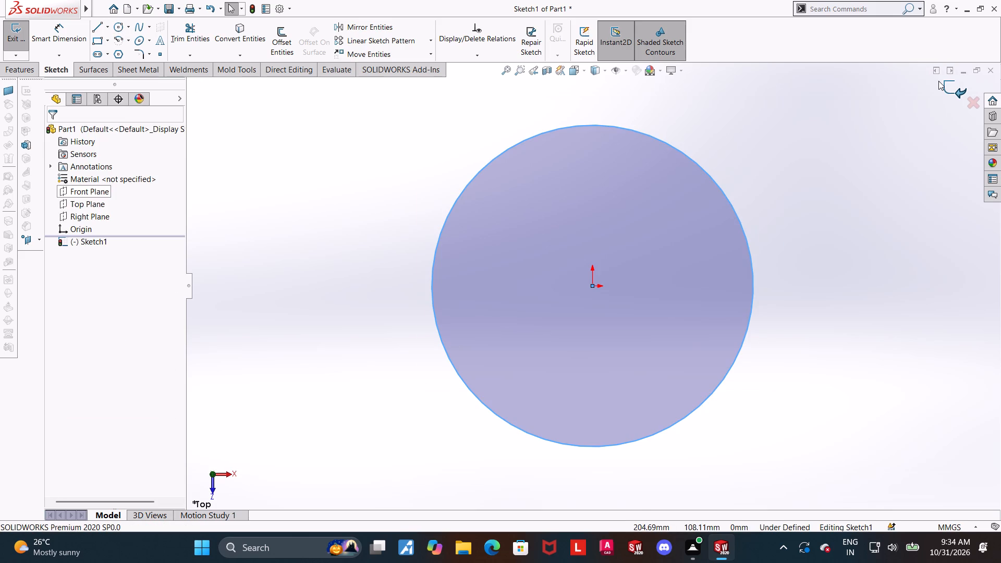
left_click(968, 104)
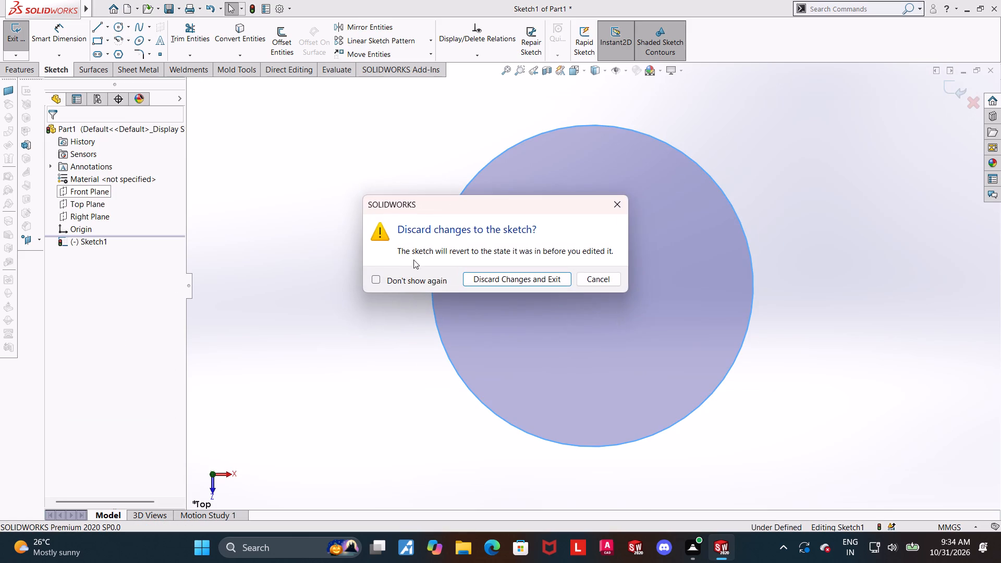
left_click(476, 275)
Sketch two concentric circles centred on the origin on the Front Plane, the inner one about 57 mm in radius.
left_click(75, 188)
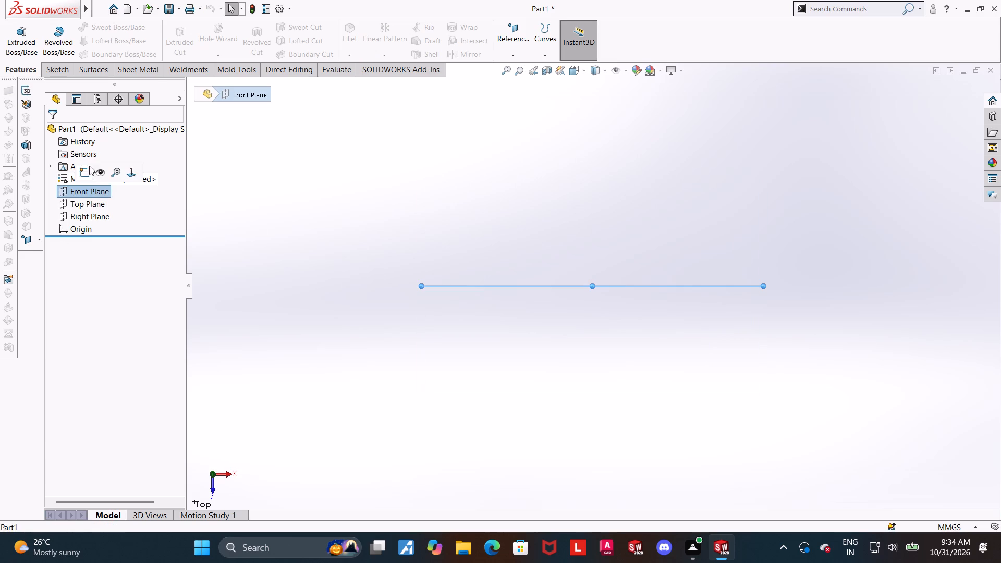
left_click(87, 168)
left_click(116, 30)
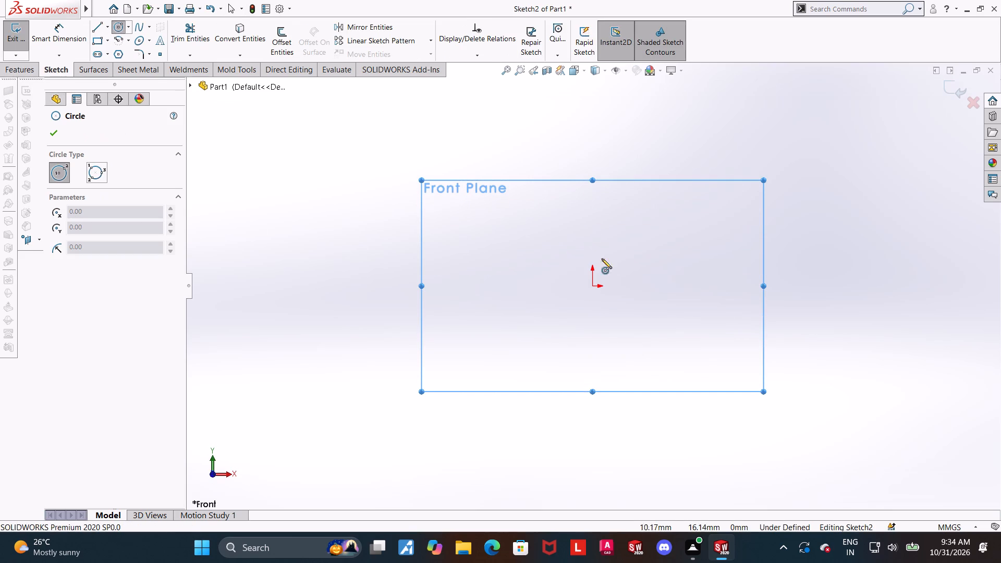
left_click(594, 285)
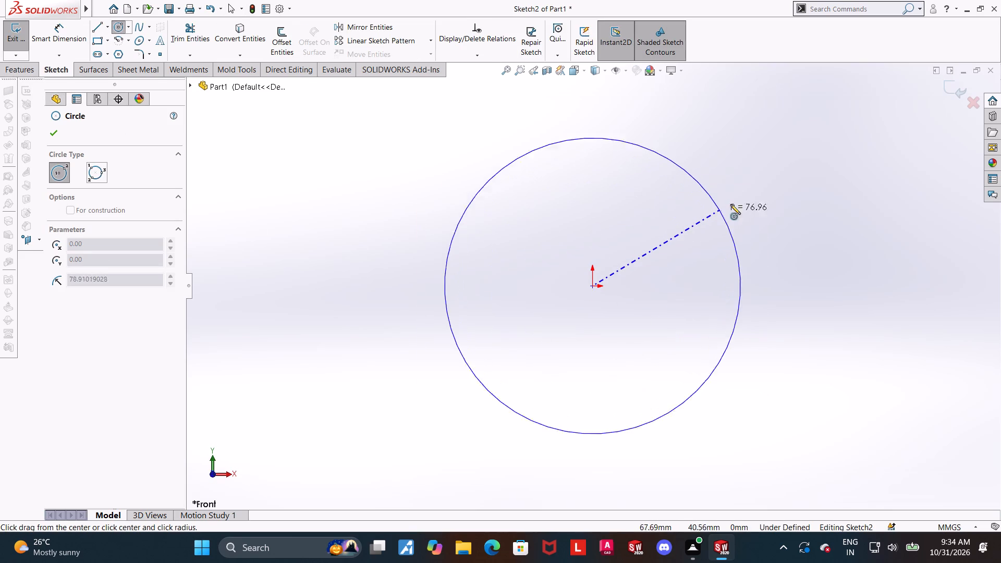
left_click(755, 191)
key("Escape")
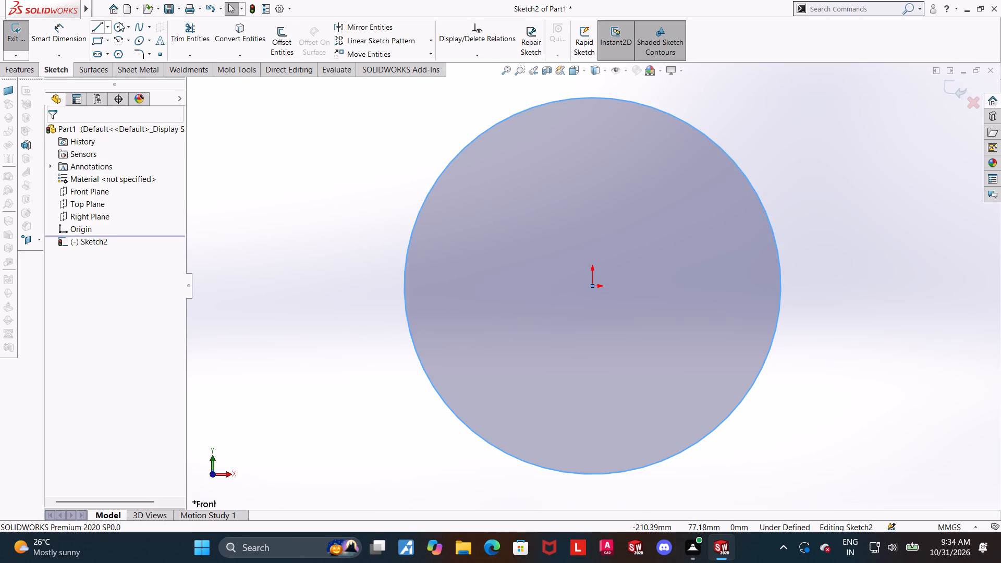
left_click(120, 22)
left_click(594, 287)
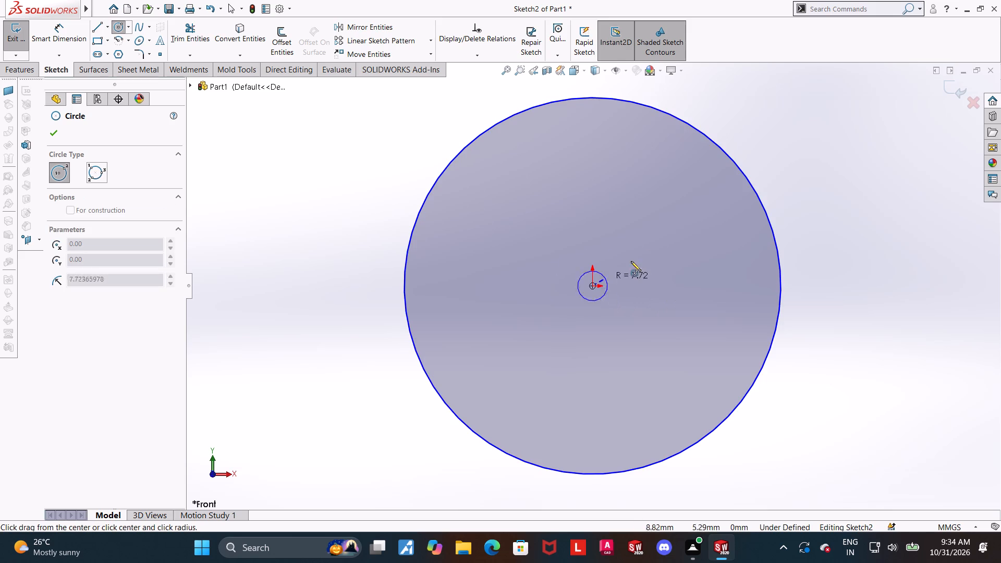
left_click(683, 225)
key("Escape")
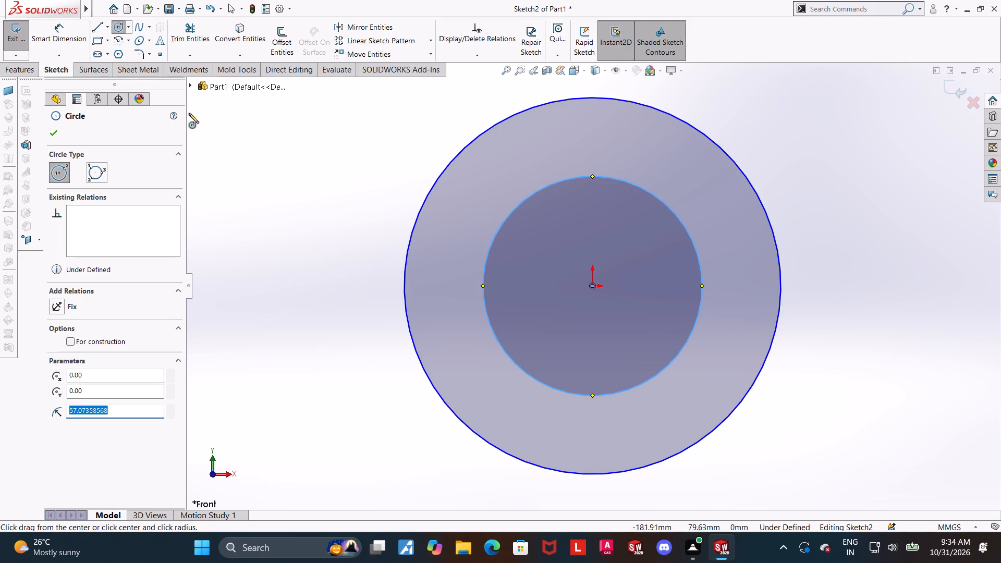
Dimension the outer circle with a diameter of 138 mm.
left_click(62, 35)
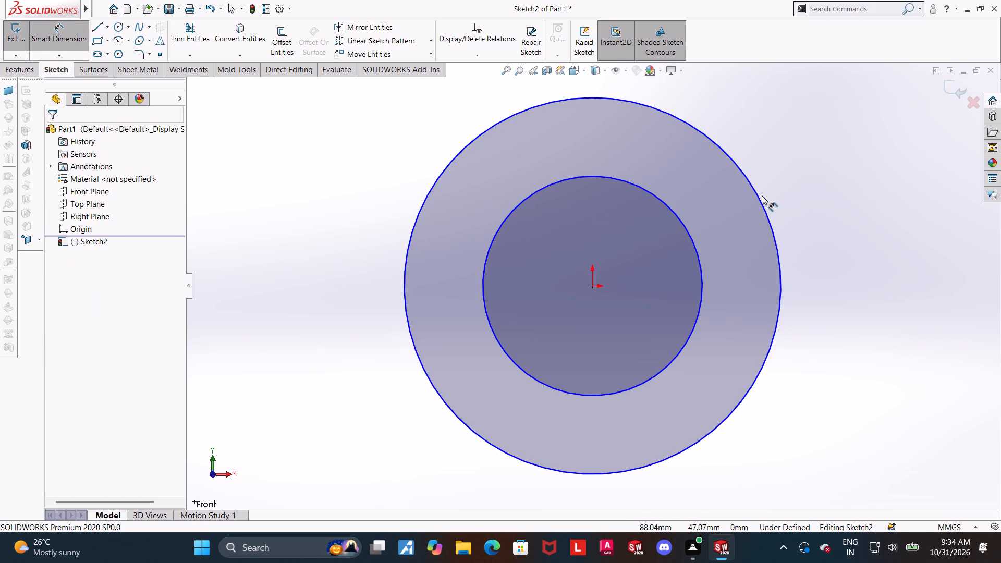
left_click(760, 197)
left_click(802, 173)
type("13")
key("8")
key("Return")
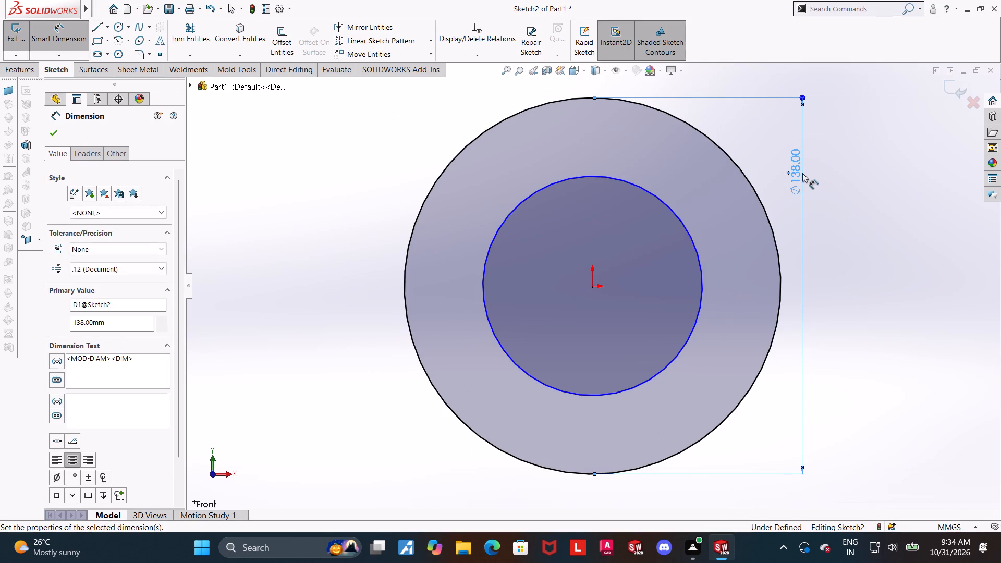
key("Escape")
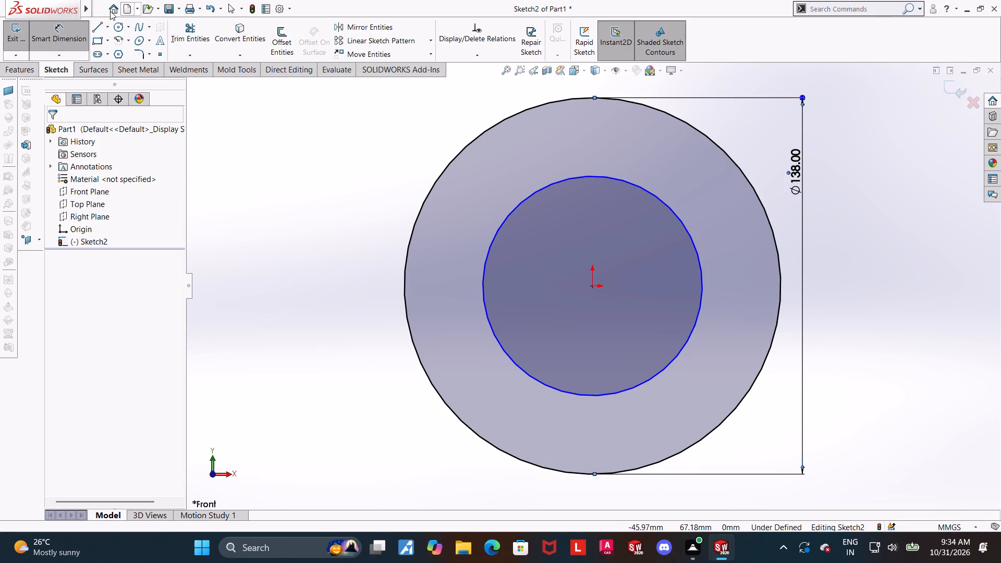
Dimension the inner circle with a diameter of 55 mm.
left_click(64, 31)
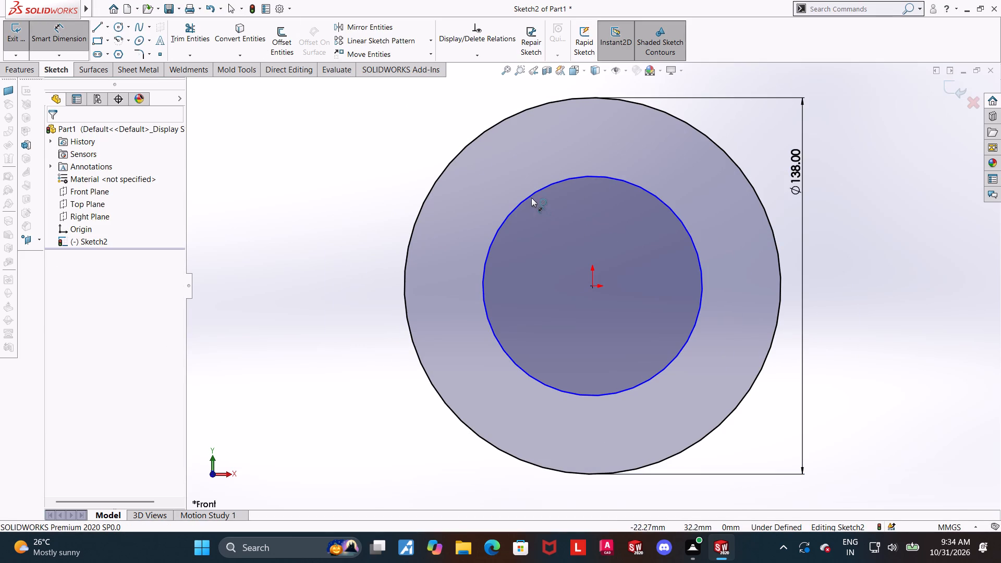
left_click(530, 195)
left_click(270, 180)
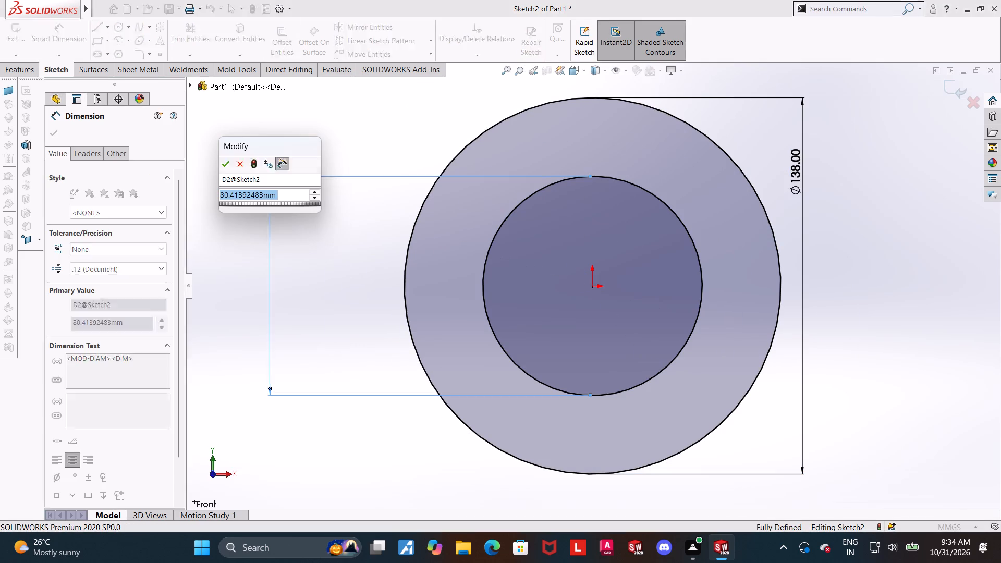
type("55")
key("Return")
key("Escape")
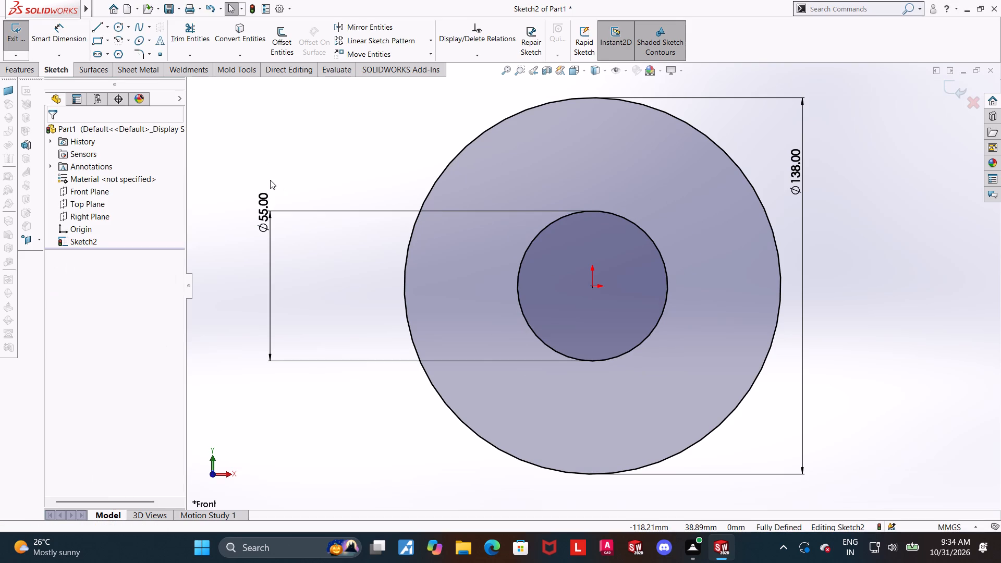
Exit the sketch and extrude the ring profile as a boss with a blind depth of 18 mm.
scroll(514, 141, "up", 2)
middle_click_drag(672, 195, 624, 211)
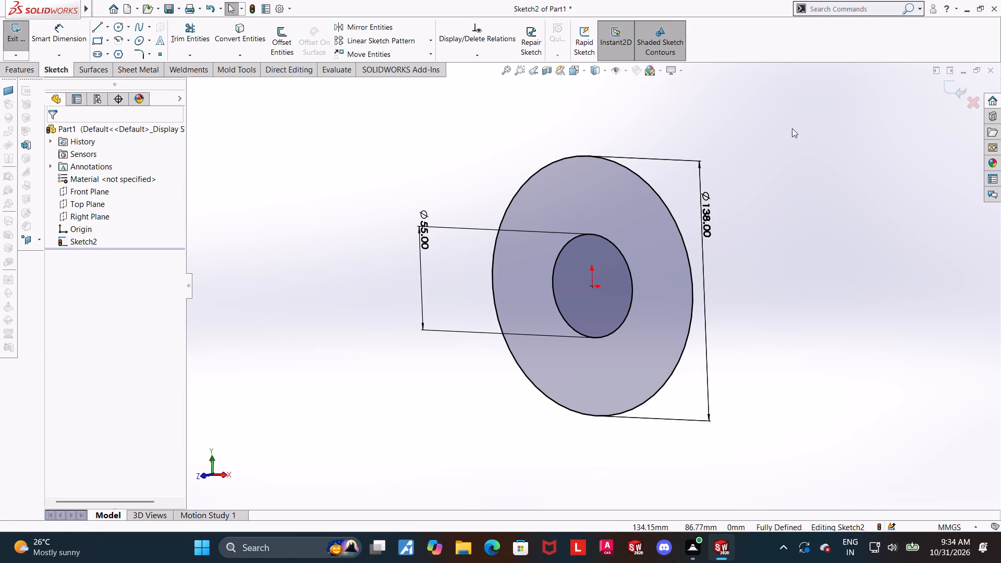
left_click(948, 87)
left_click(10, 31)
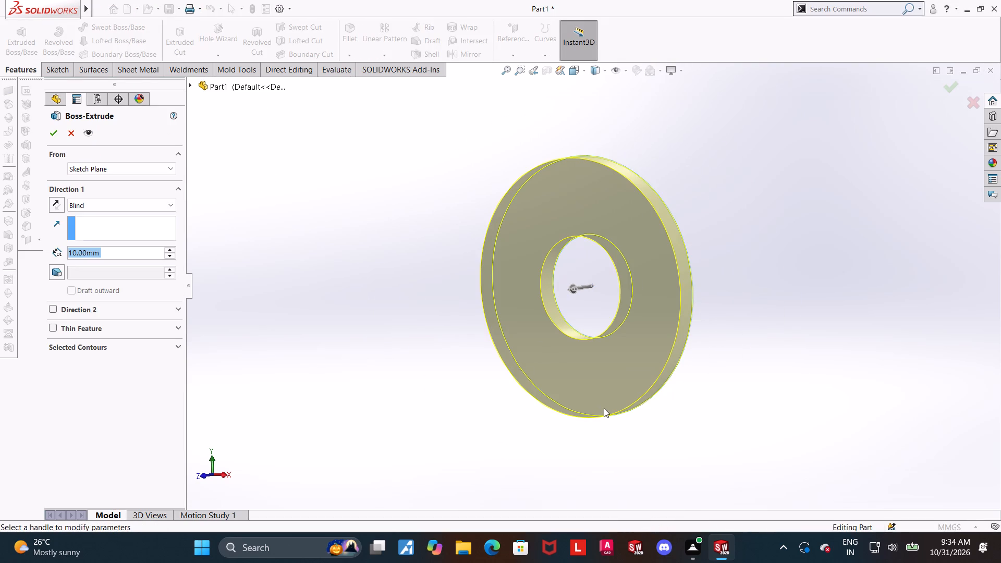
key("1")
key("8")
key("Return")
left_click(49, 138)
left_click(390, 397)
Sketch on the ring's front face a vertical line from the rim's top to the origin and a slanted line from there to the upper-left rim.
middle_click_drag(388, 378, 387, 379)
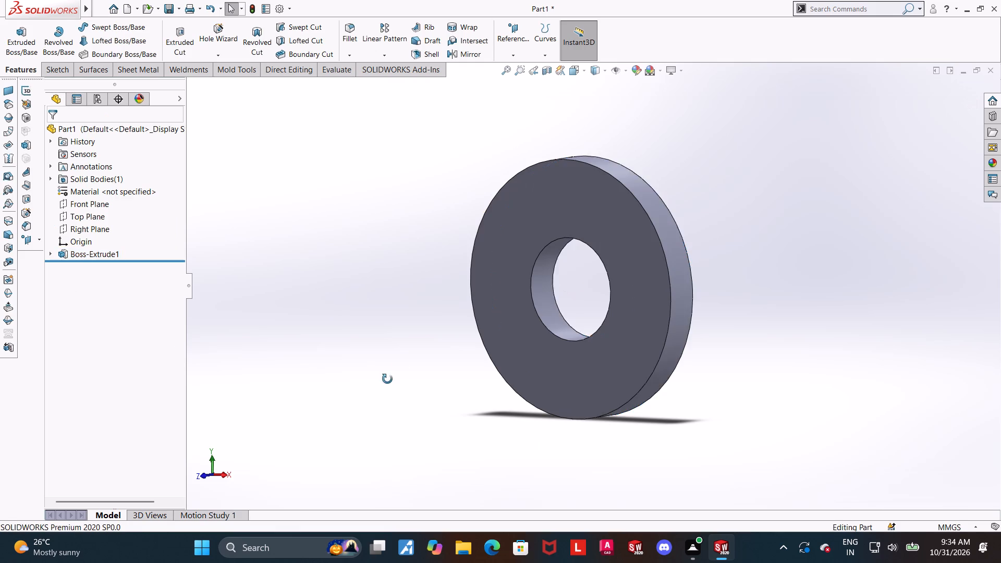
middle_click_drag(387, 379, 420, 373)
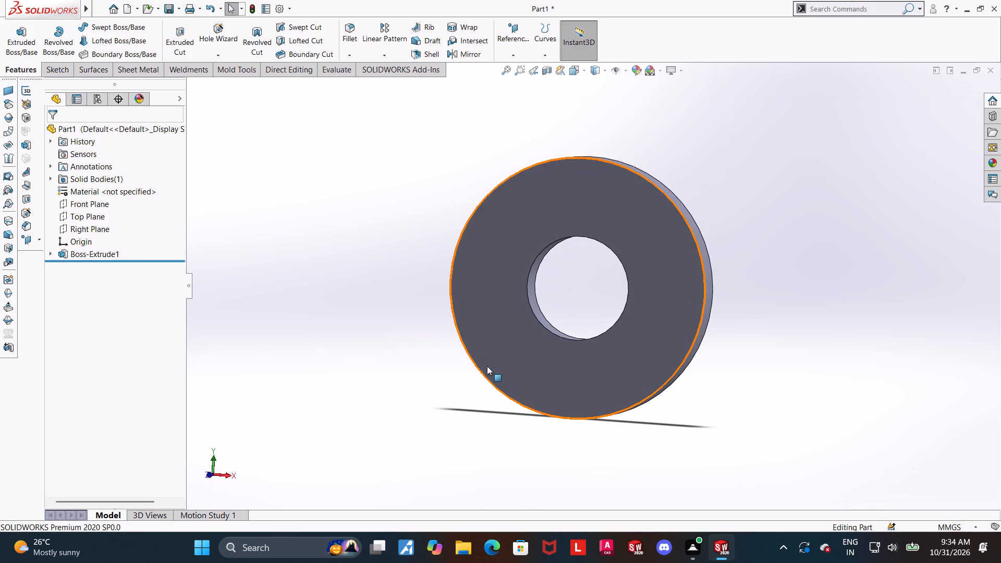
left_click(571, 177)
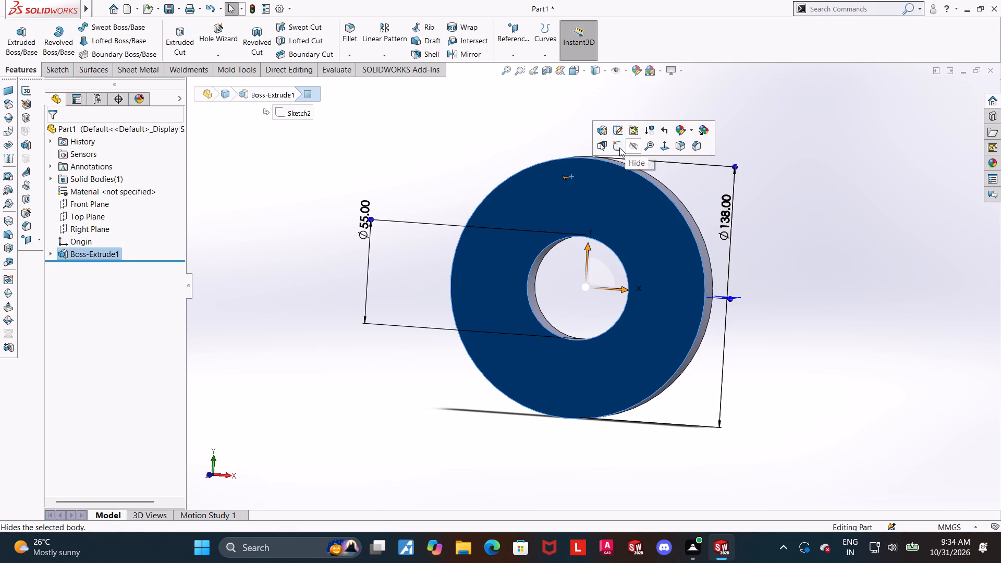
left_click(619, 148)
left_click(47, 270)
left_click(70, 265)
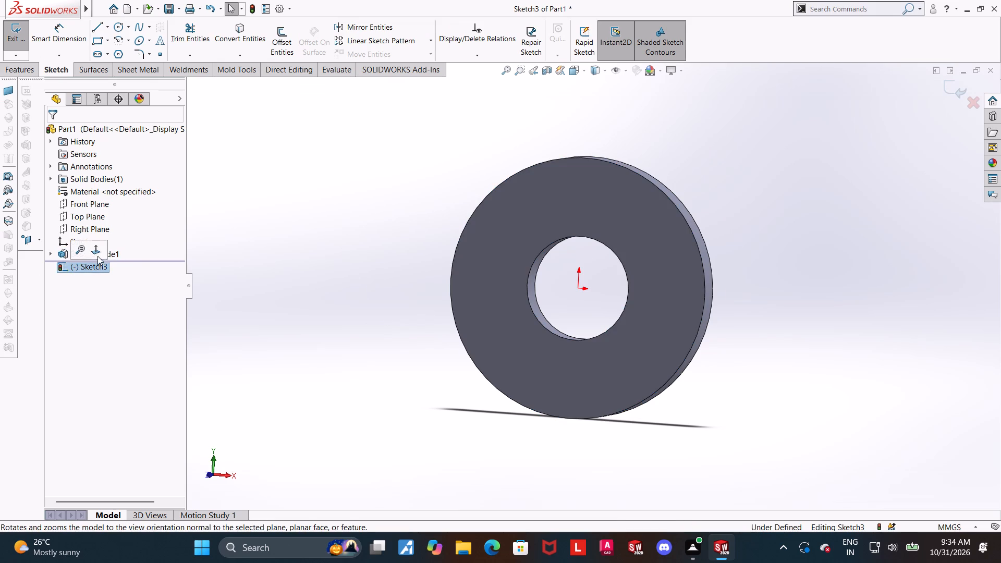
left_click(97, 254)
scroll(798, 279, "up", 1)
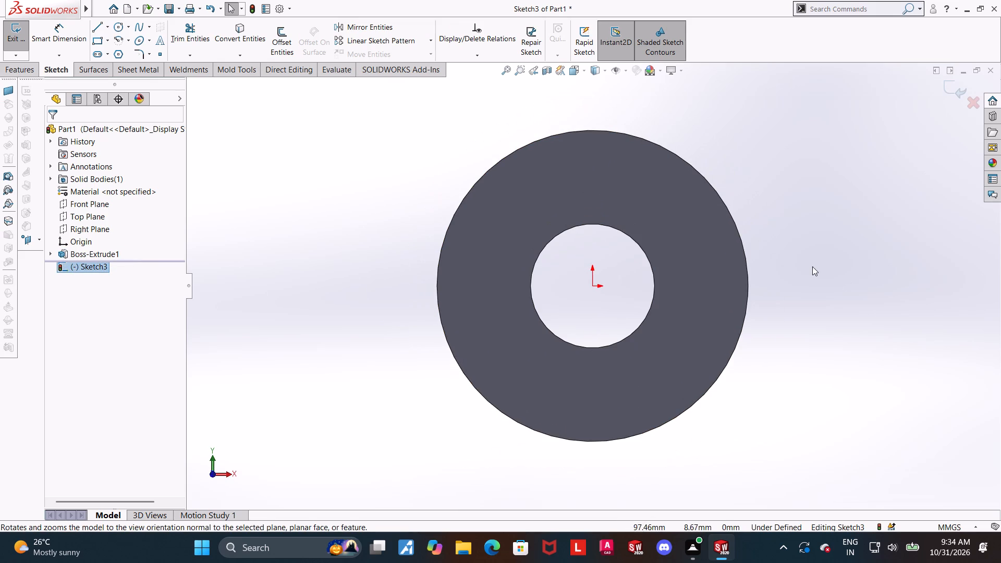
left_click(95, 22)
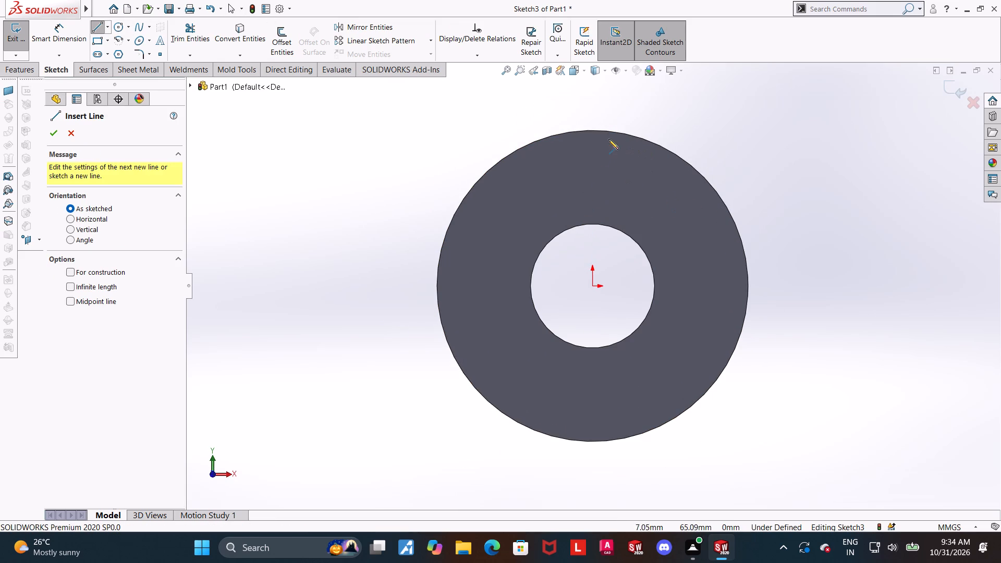
left_click(592, 128)
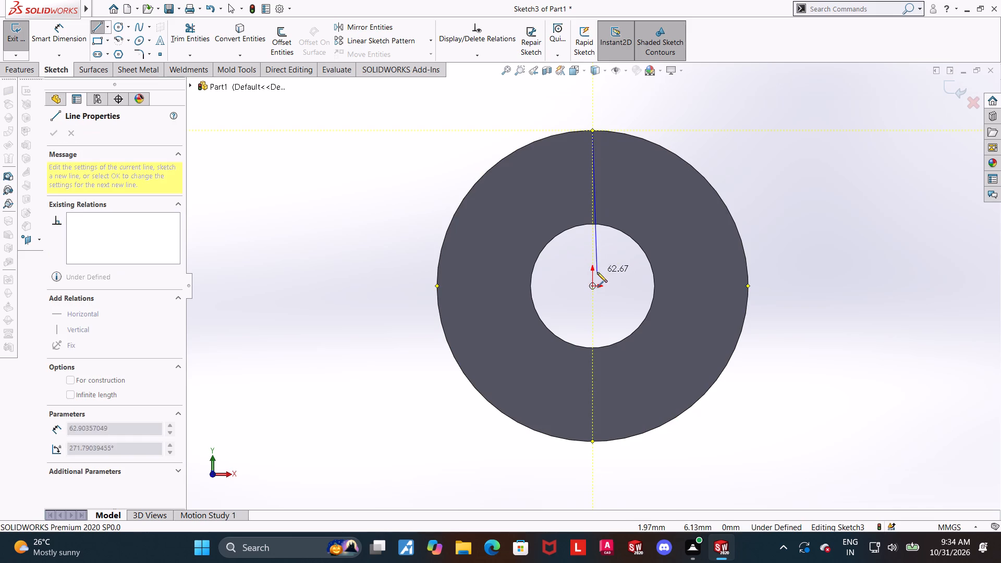
left_click(592, 287)
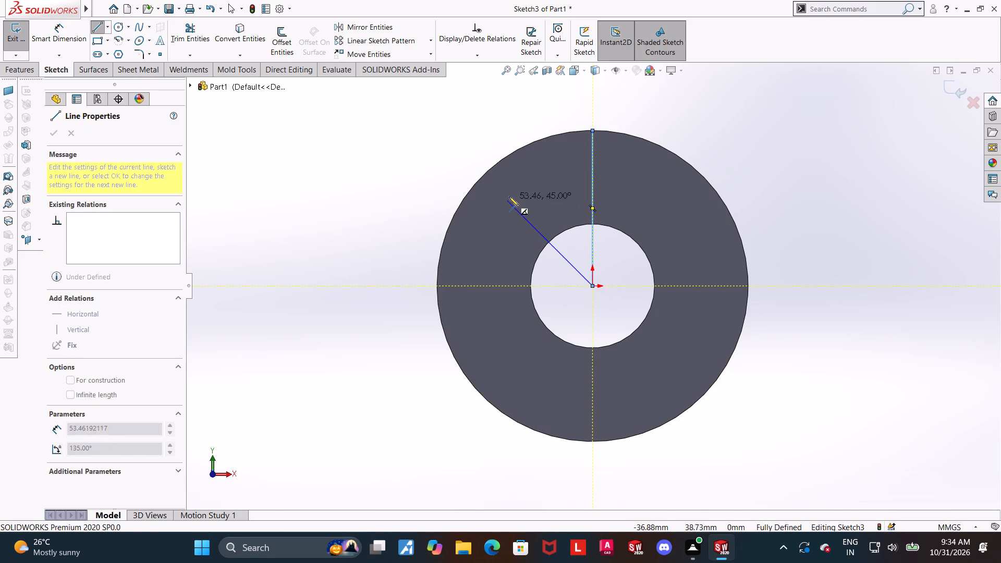
left_click(499, 162)
key("Escape")
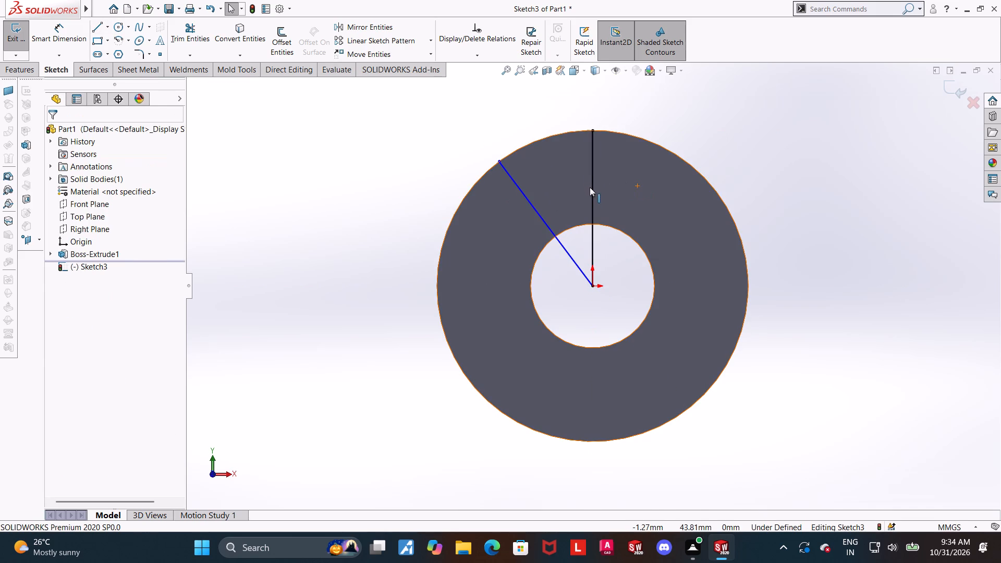
Convert the slanted line and the vertical line to construction geometry.
left_click(590, 187)
left_click(531, 207)
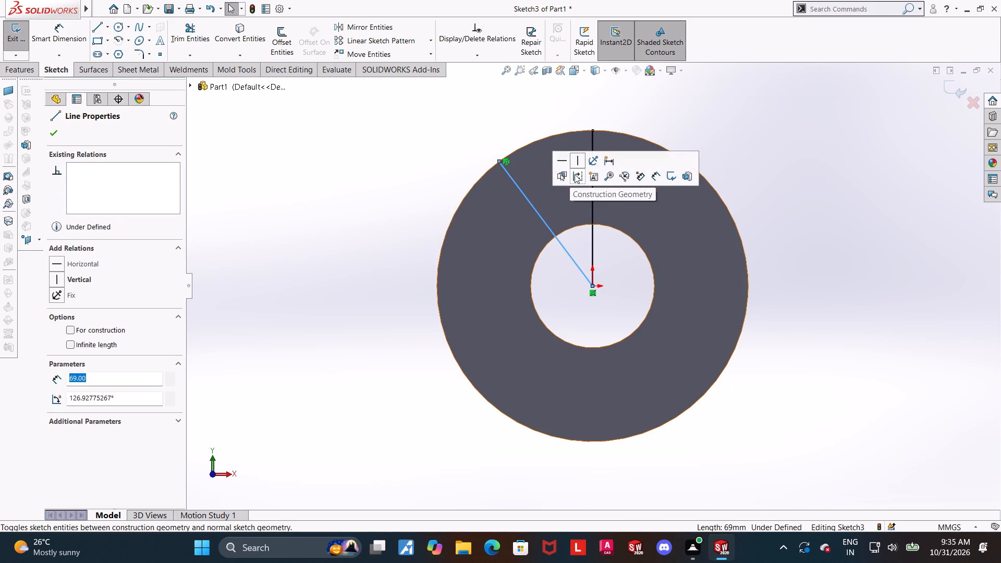
left_click(576, 173)
left_click(592, 186)
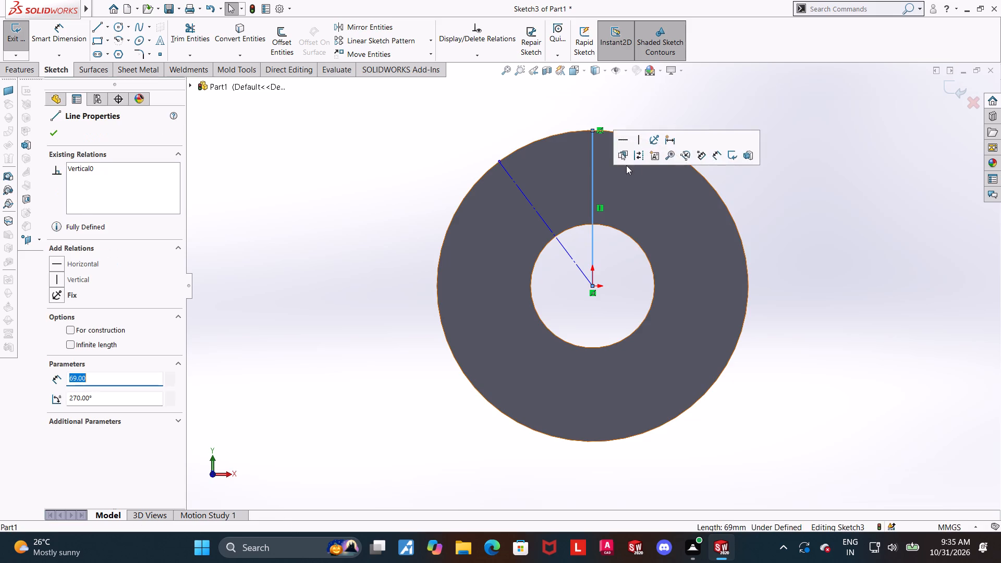
left_click(639, 159)
left_click(381, 185)
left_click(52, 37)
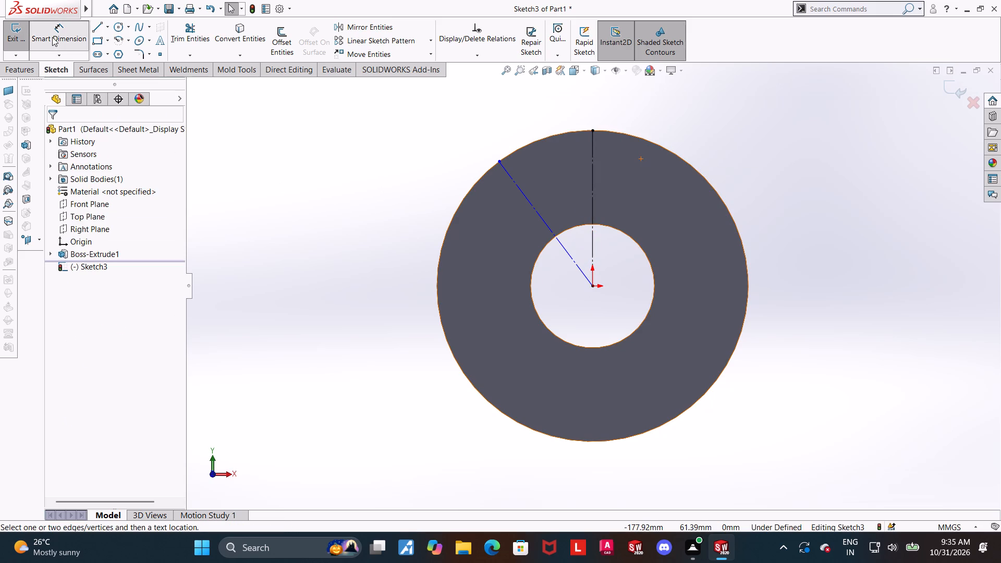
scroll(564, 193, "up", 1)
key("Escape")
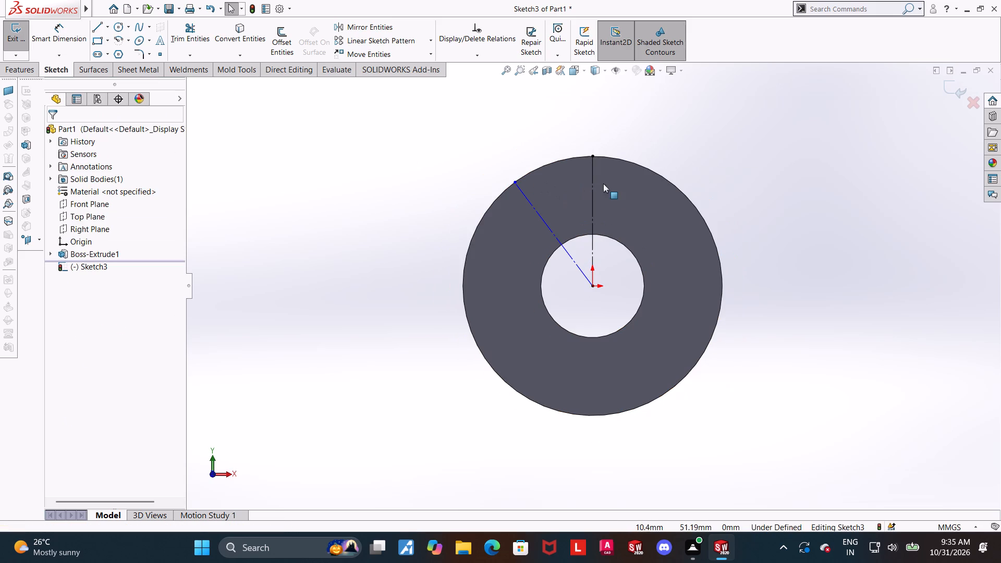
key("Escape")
Convert the ring's outer circular edge into an entity of the current sketch.
left_click(223, 41)
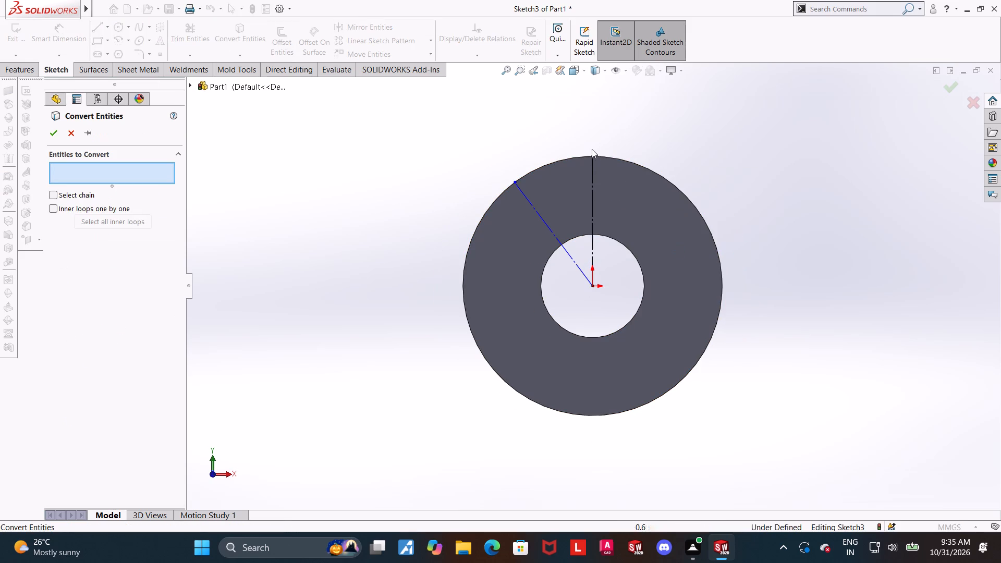
left_click(570, 158)
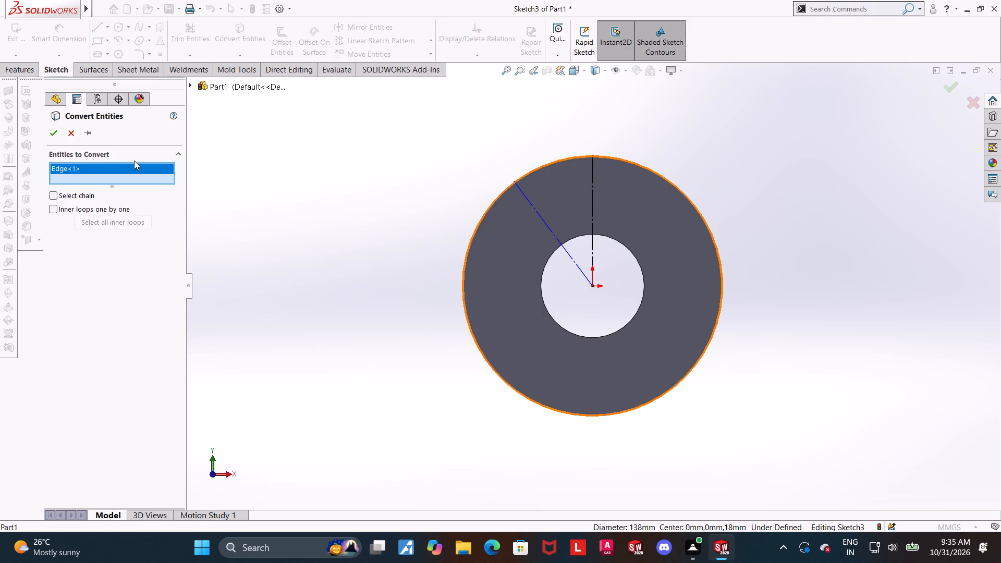
left_click(50, 132)
left_click(401, 272)
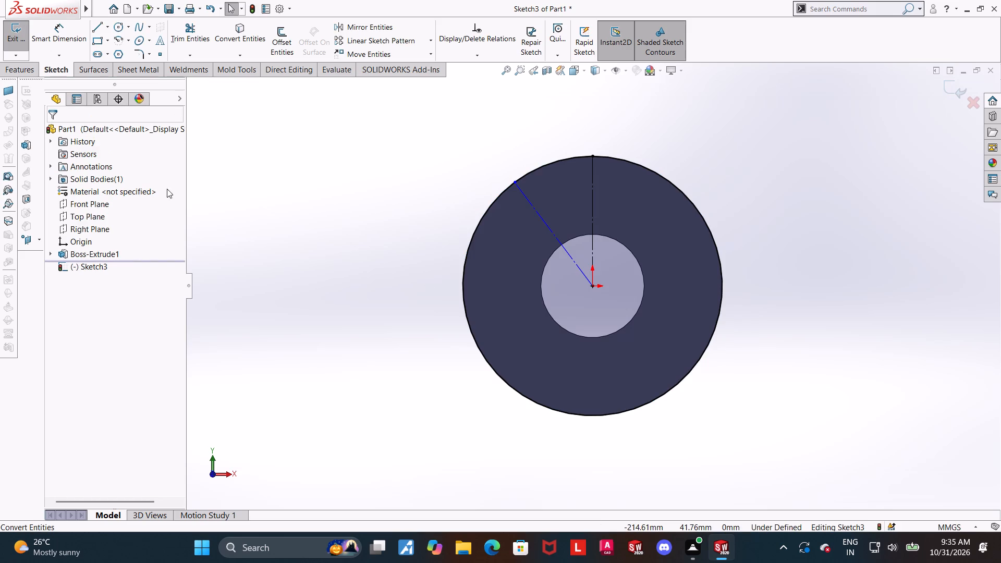
Dimension the angle between the slanted and vertical construction lines as 30°.
left_click(58, 41)
left_click(553, 233)
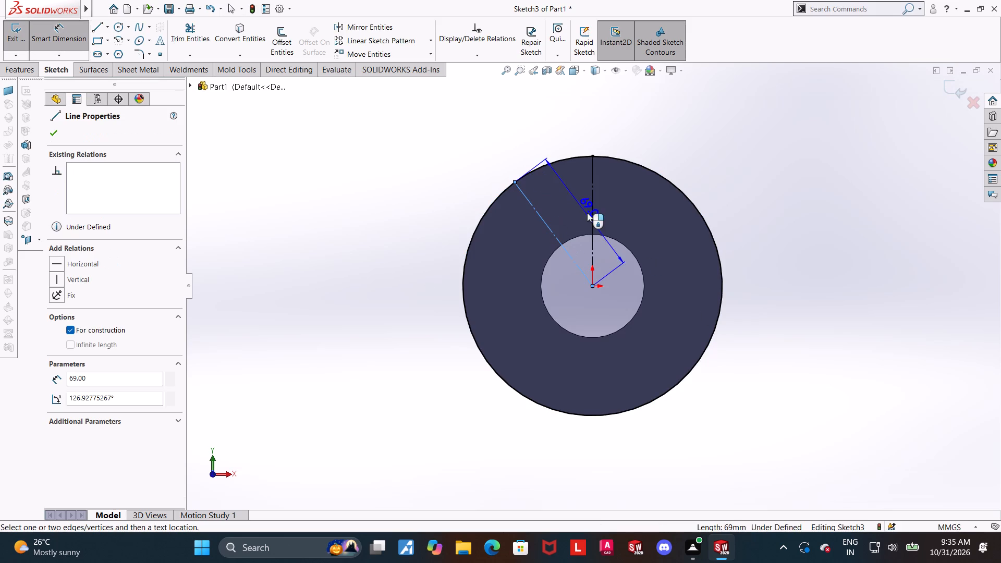
left_click(592, 214)
left_click(573, 203)
type("30]")
key("BackSpace")
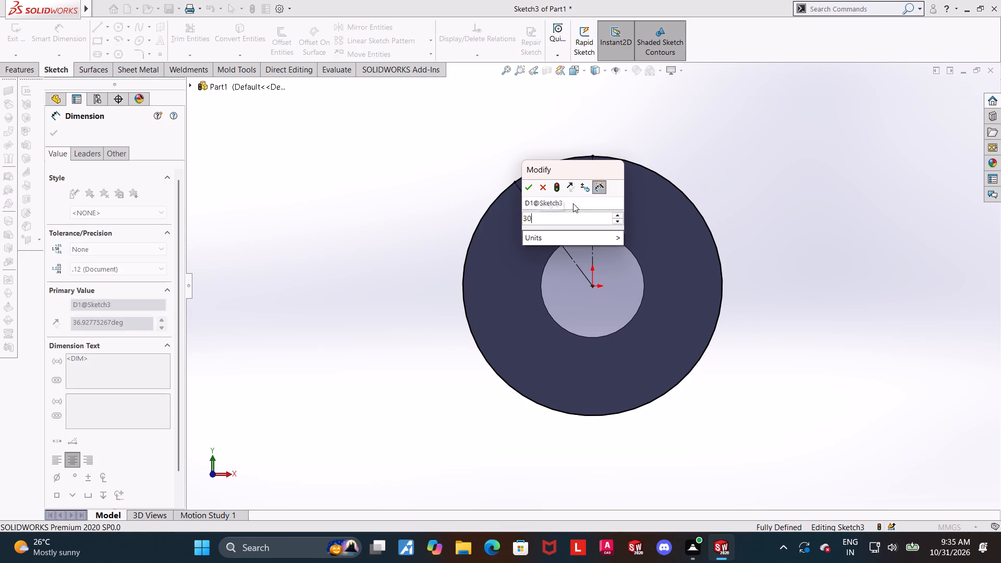
key("Return")
key("Escape")
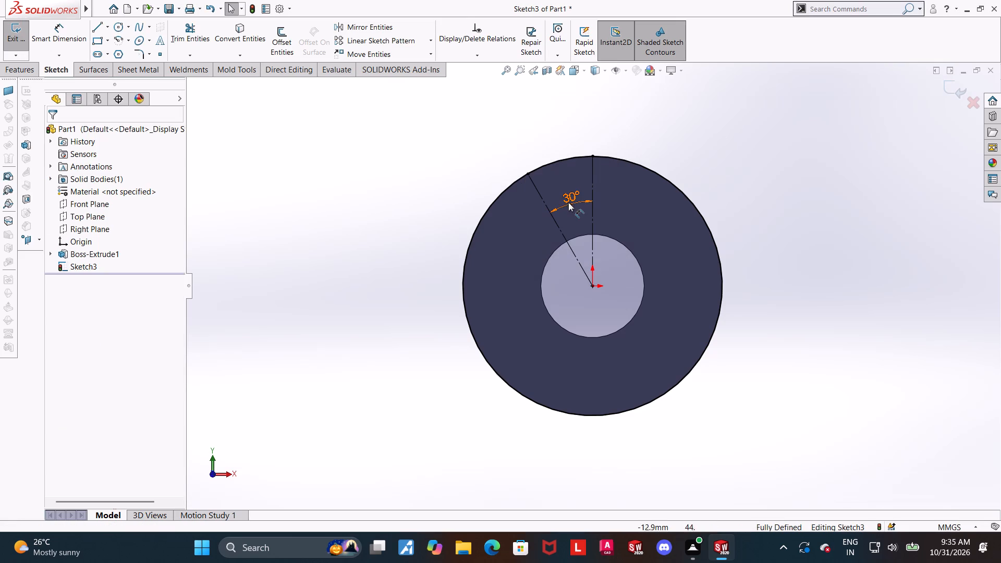
Sketch a slanted line about 42 mm long from the outer circle to the inner hole's edge, between the two construction lines.
scroll(570, 203, "up", 1)
left_click(720, 284)
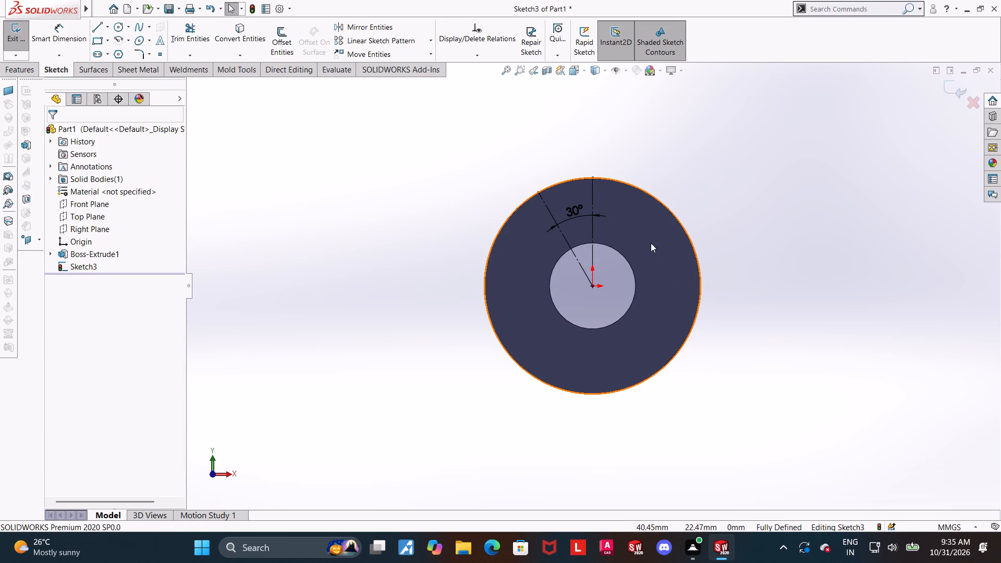
scroll(697, 226, "down", 1)
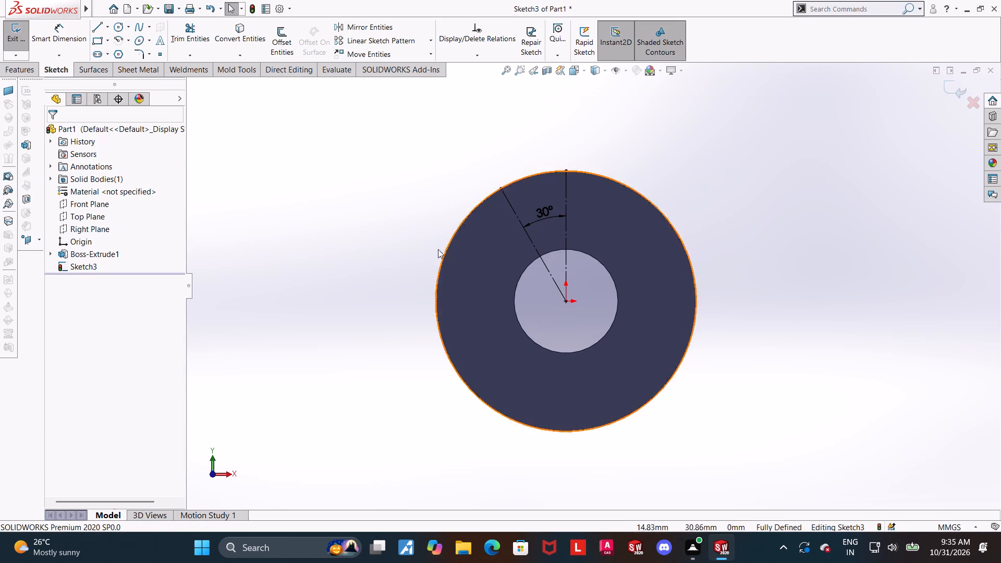
scroll(697, 262, "down", 1)
scroll(533, 233, "down", 1)
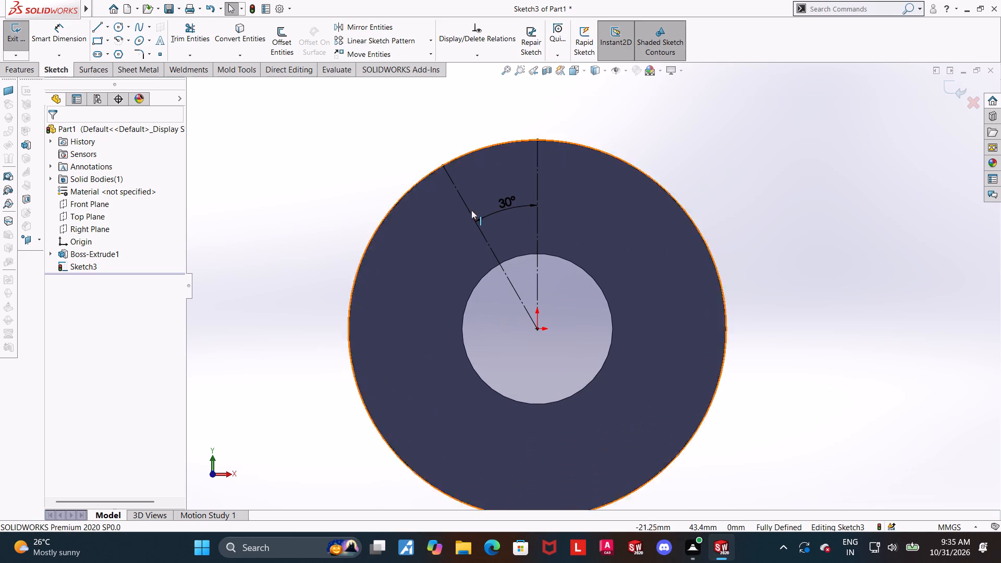
left_click(92, 23)
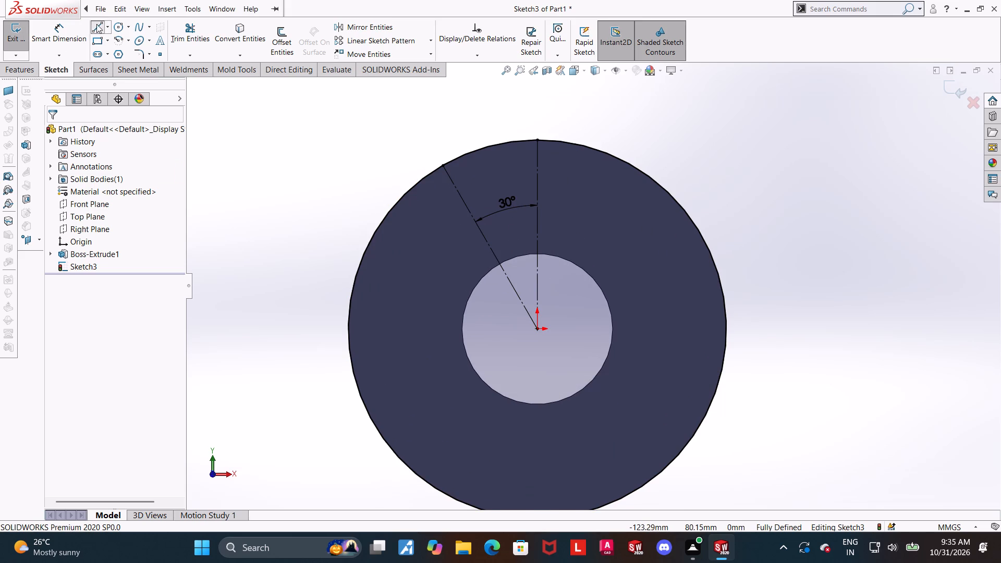
scroll(700, 302, "up", 1)
scroll(724, 281, "down", 1)
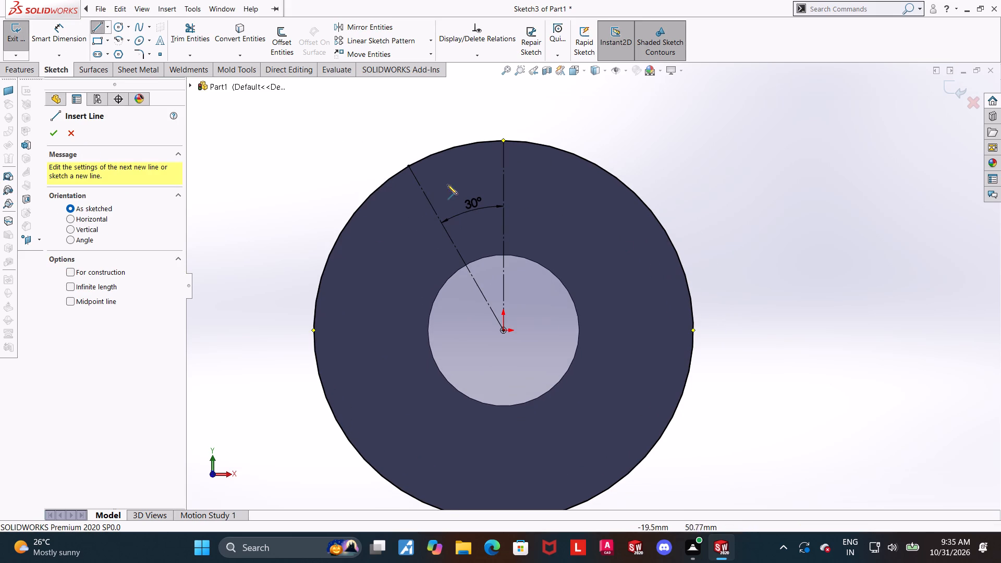
left_click(436, 153)
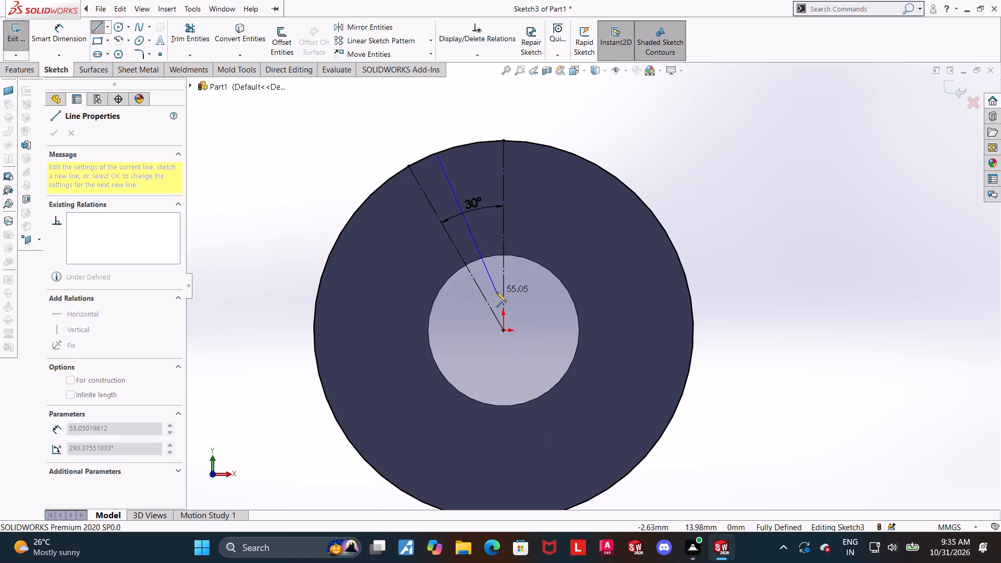
left_click(485, 258)
key("Escape")
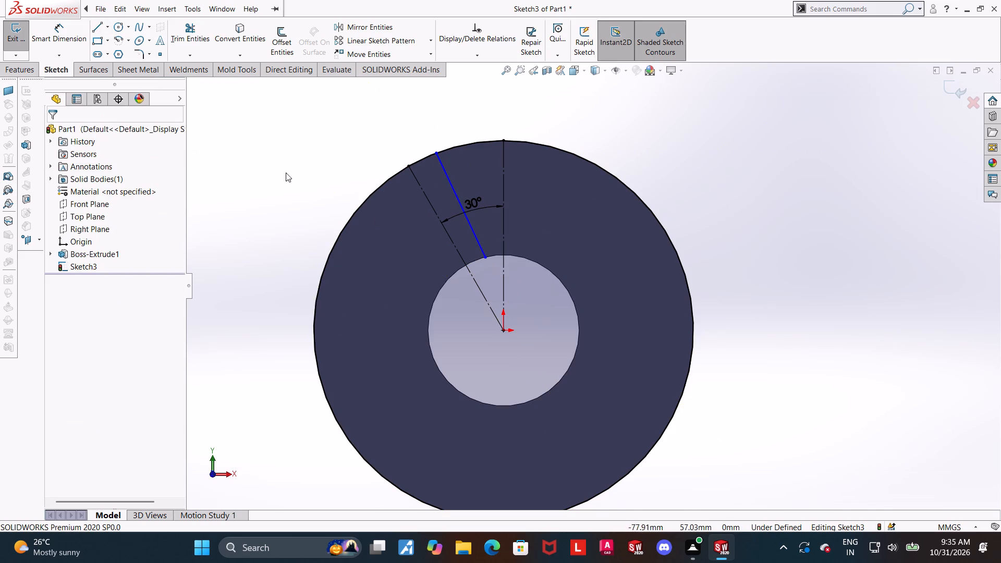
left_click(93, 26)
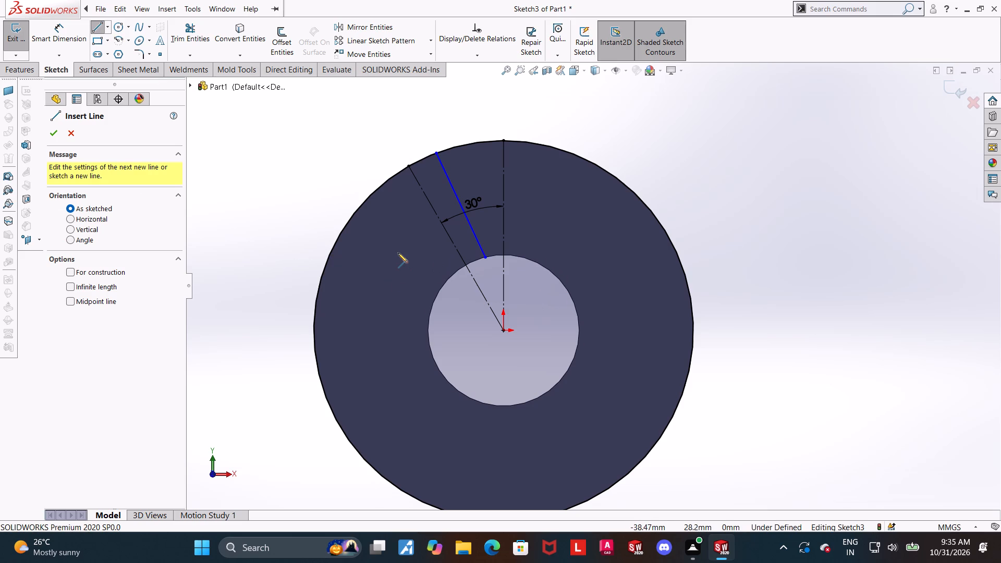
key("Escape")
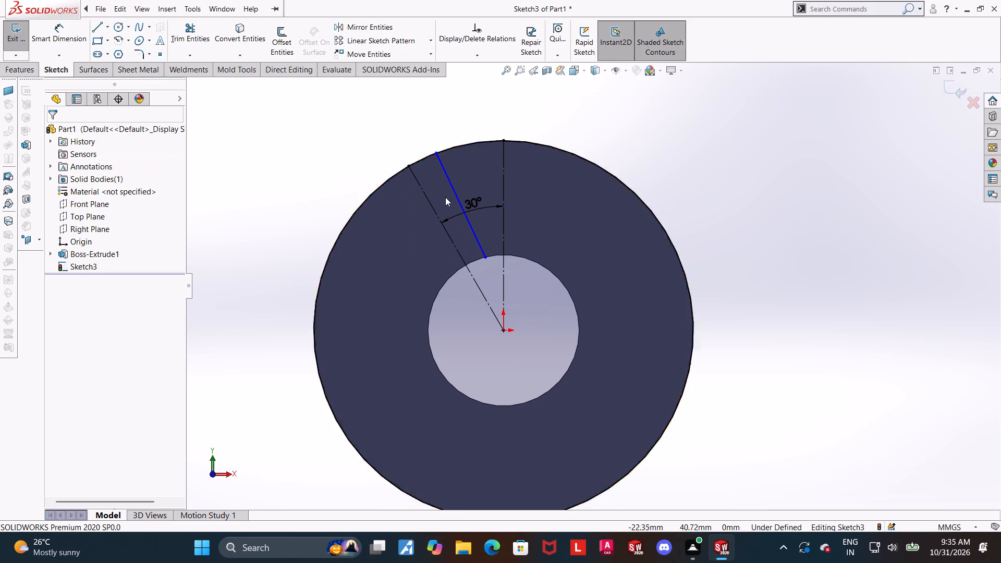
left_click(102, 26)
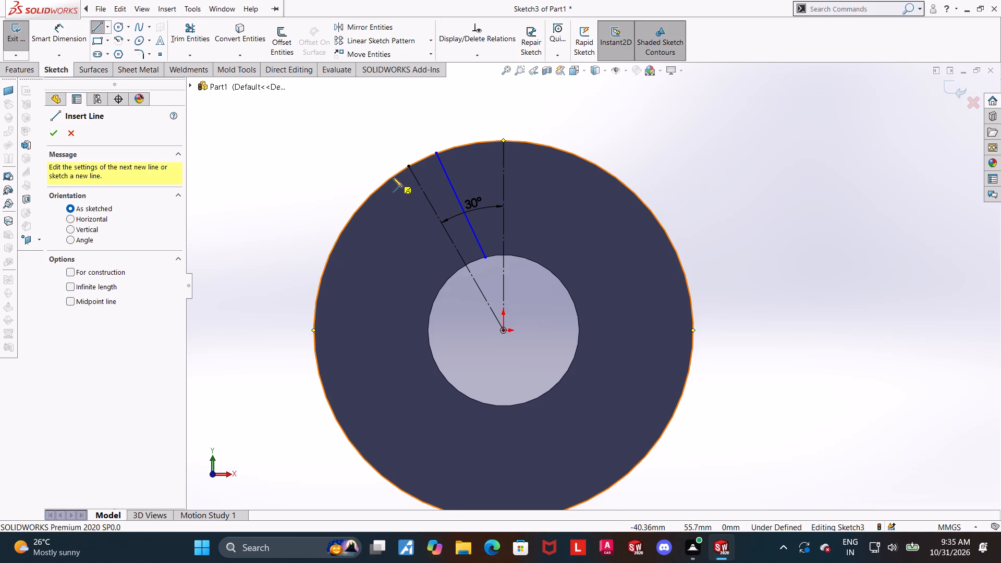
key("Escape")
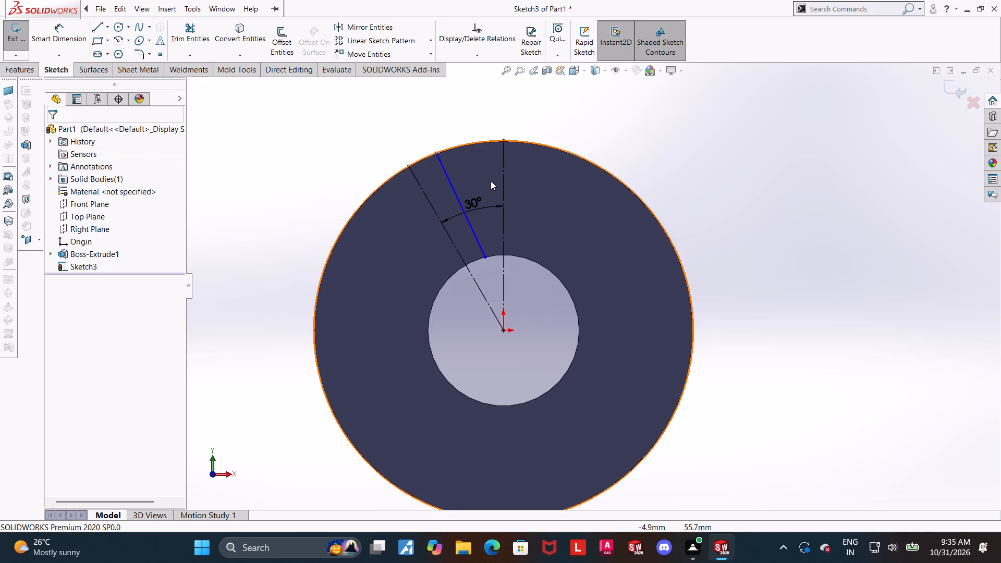
Mirror the solid slanted line about the vertical construction line, keeping the original as a copy.
left_click(382, 22)
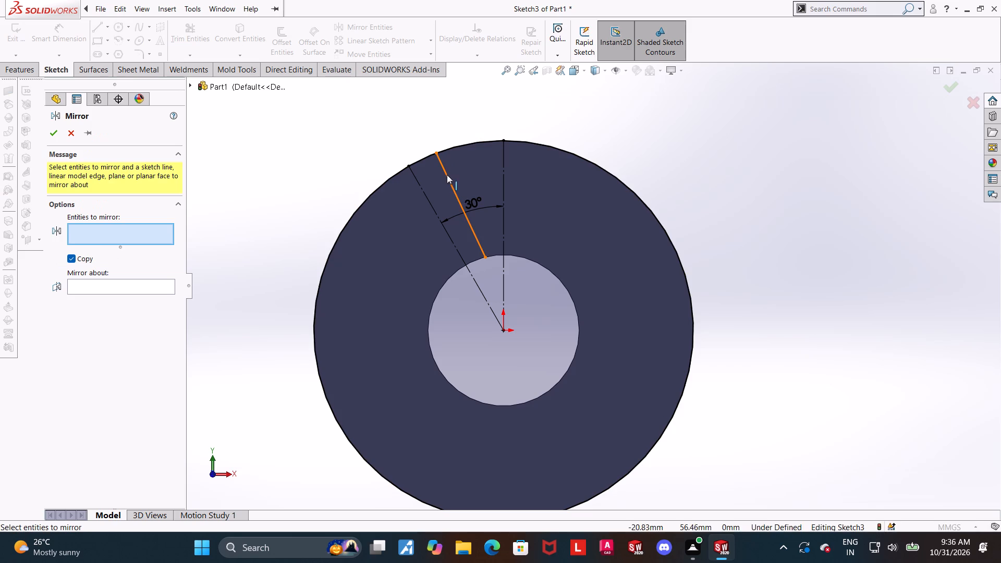
left_click(447, 175)
left_click(504, 180)
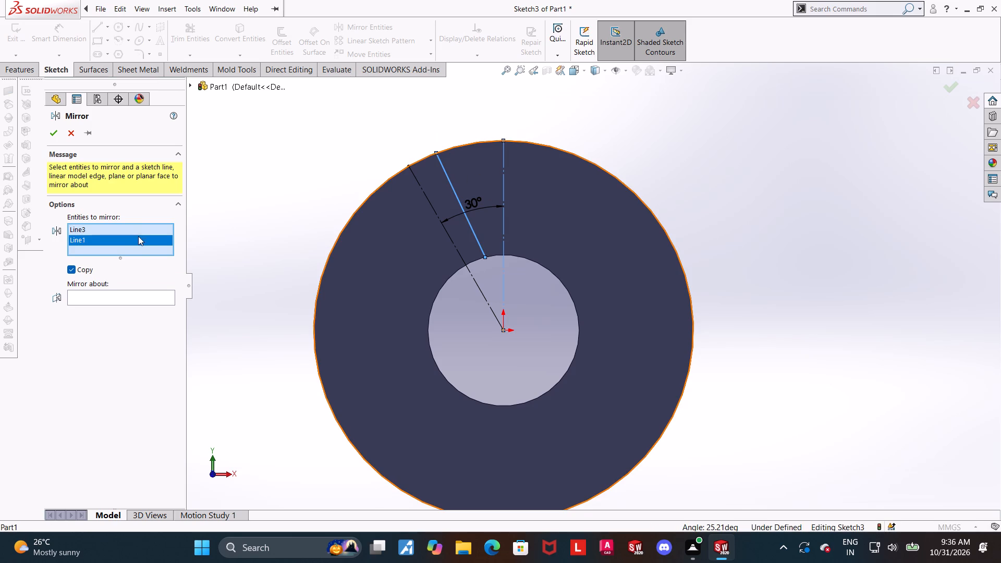
right_click(138, 242)
left_click(151, 265)
left_click(142, 288)
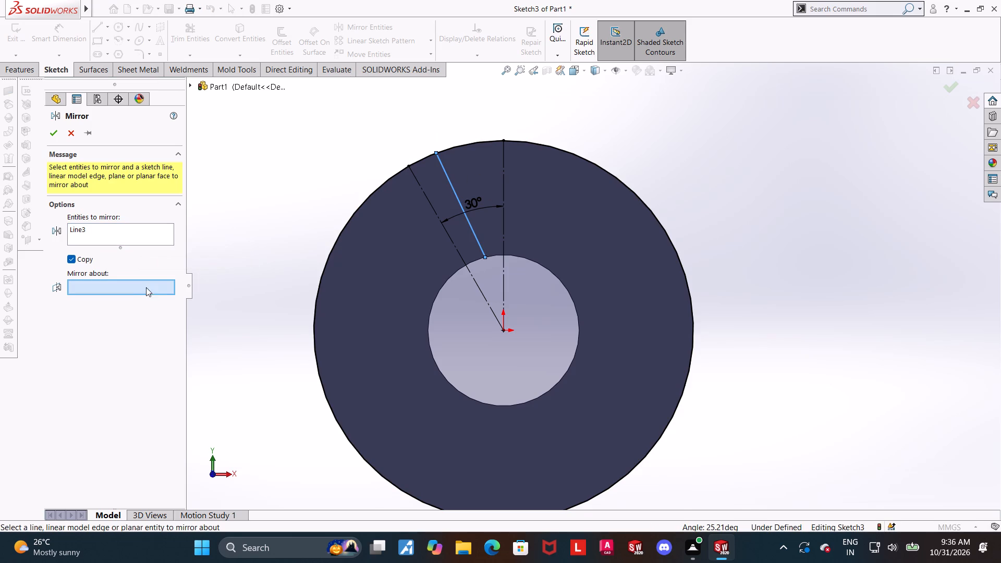
left_click(504, 256)
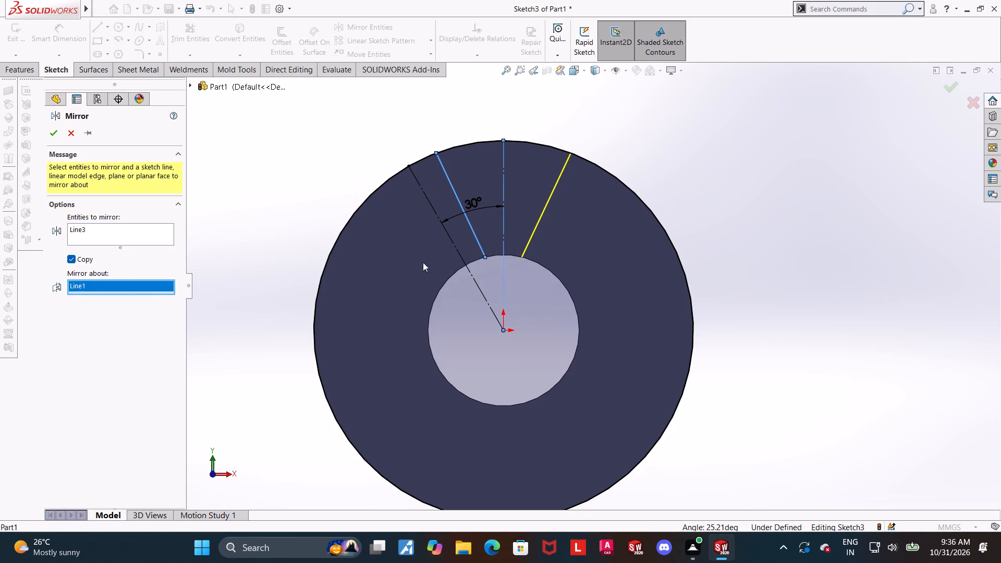
left_click(56, 137)
left_click(305, 152)
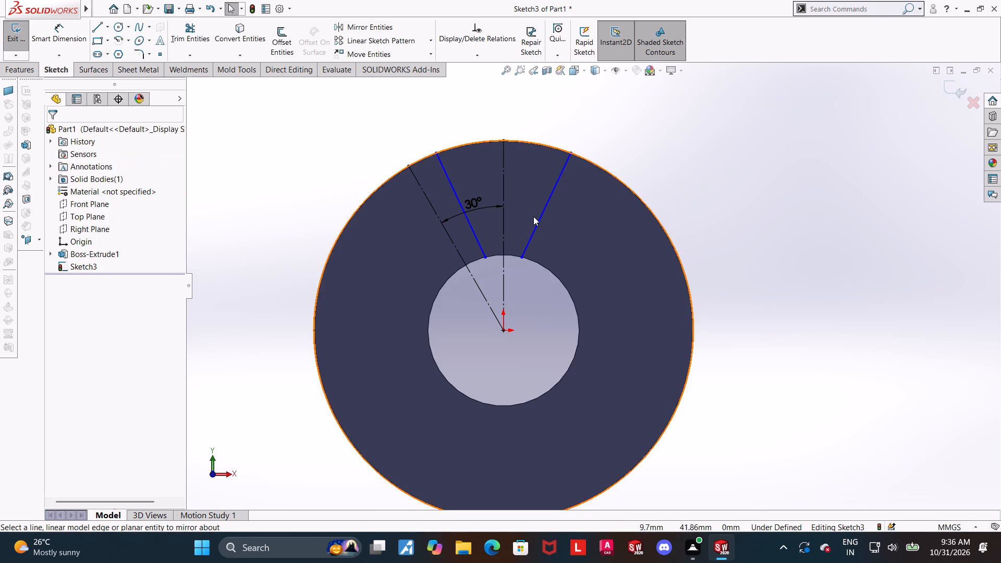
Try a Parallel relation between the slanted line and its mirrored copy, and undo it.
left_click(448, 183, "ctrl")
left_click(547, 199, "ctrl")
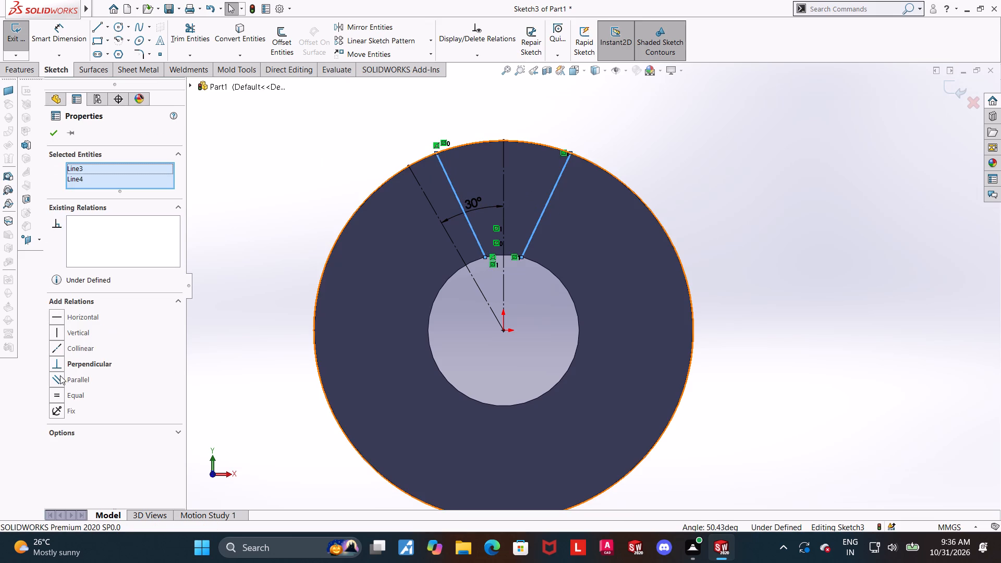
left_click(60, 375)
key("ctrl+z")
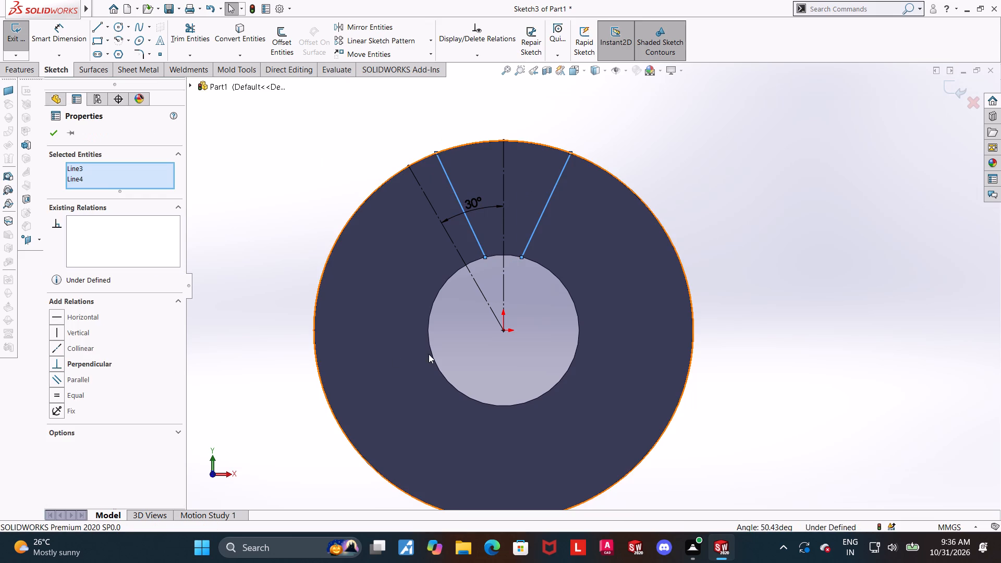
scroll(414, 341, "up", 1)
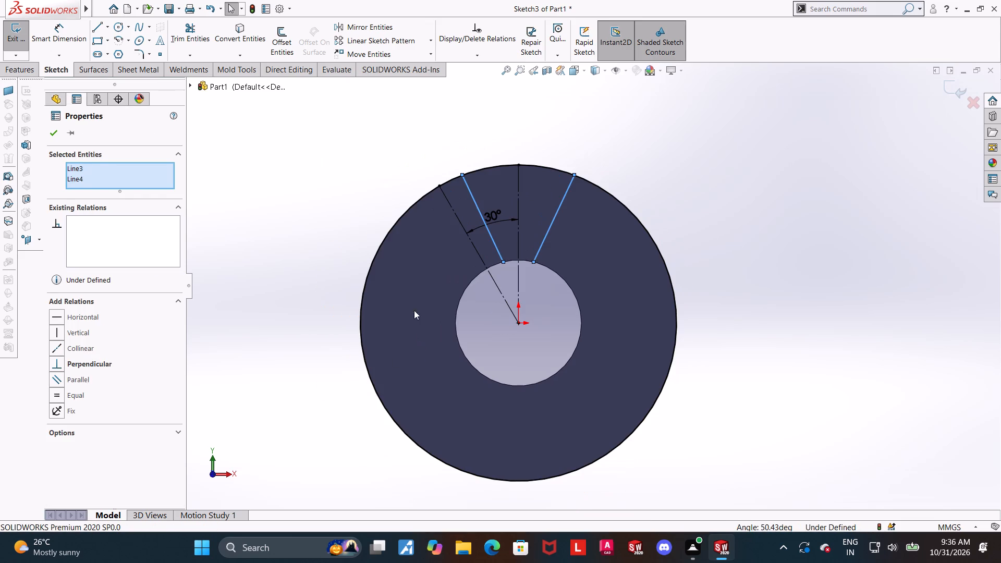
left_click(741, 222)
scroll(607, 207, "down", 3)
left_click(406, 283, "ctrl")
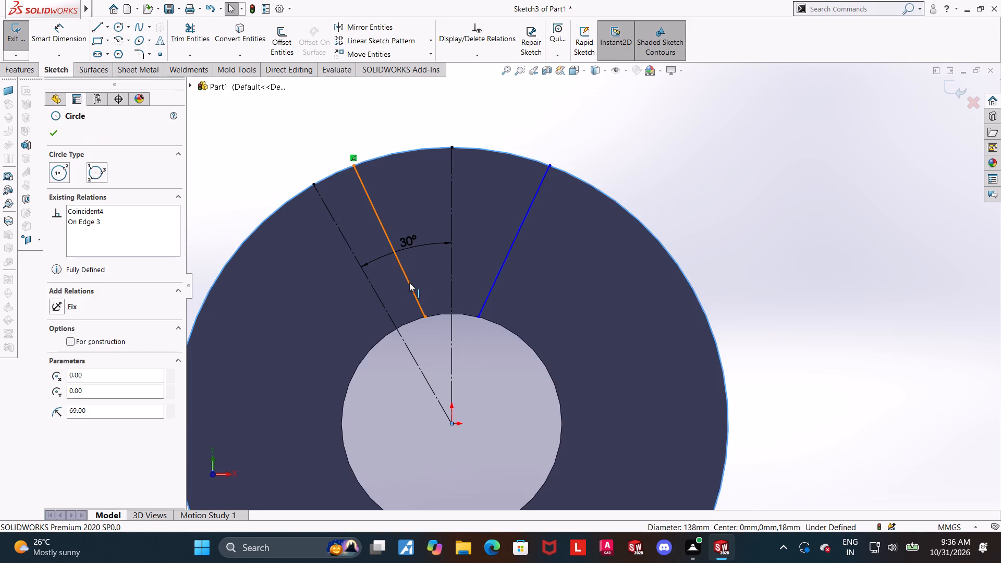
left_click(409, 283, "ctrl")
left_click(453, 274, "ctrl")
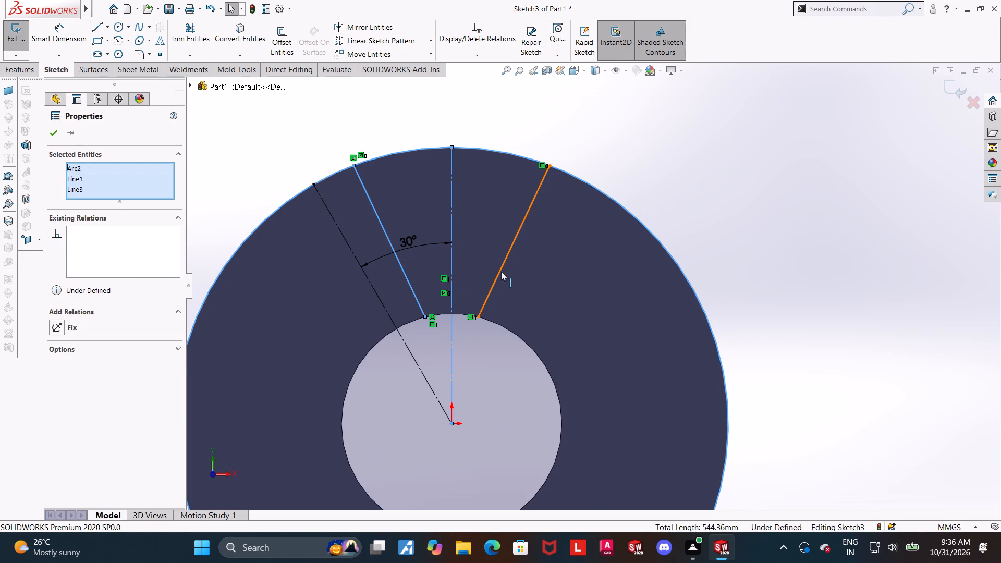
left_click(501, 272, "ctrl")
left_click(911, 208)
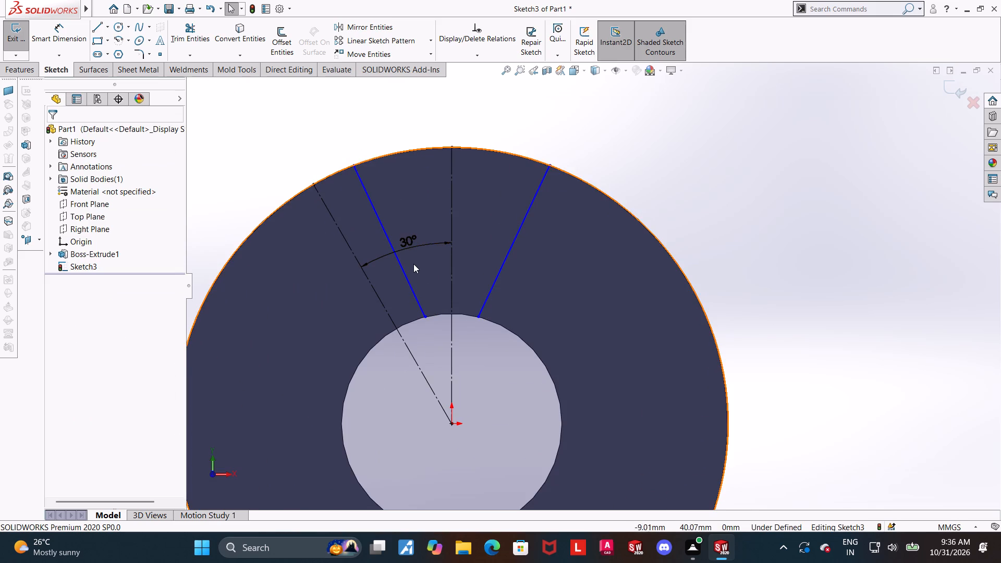
Add a Symmetric relation between the slanted line and its mirrored copy about the vertical construction line.
left_click(406, 273)
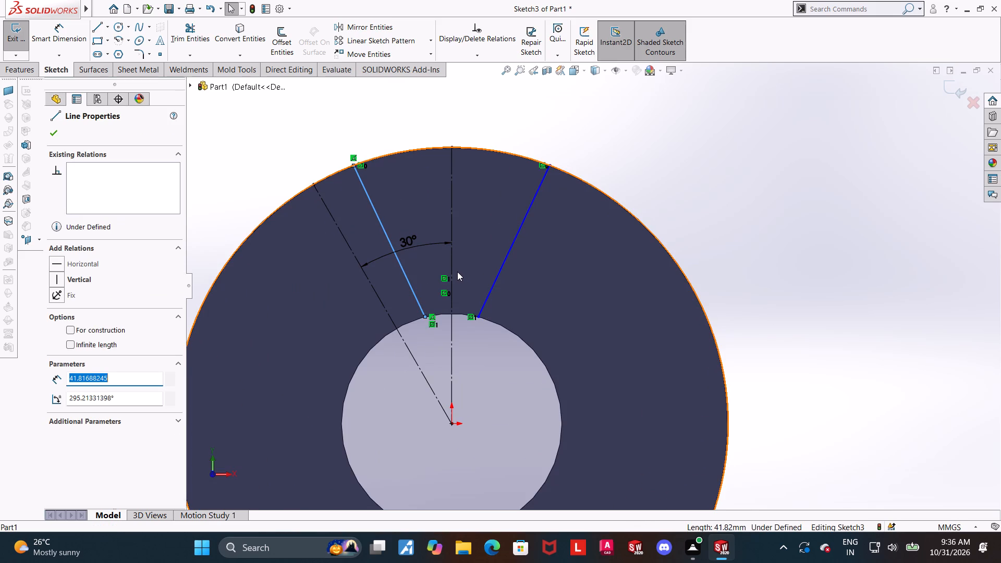
left_click(452, 263, "ctrl")
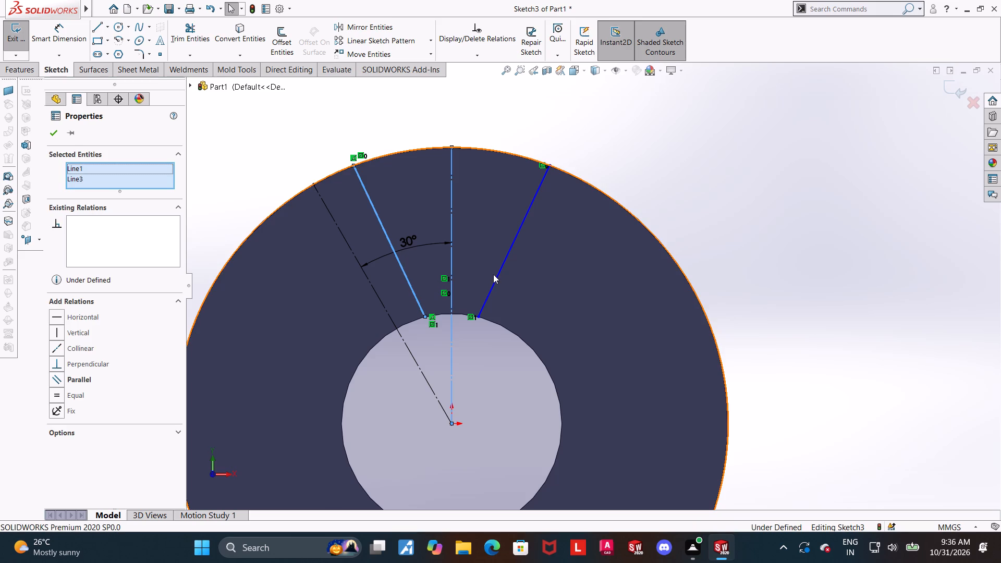
left_click(495, 276, "ctrl")
left_click(59, 403)
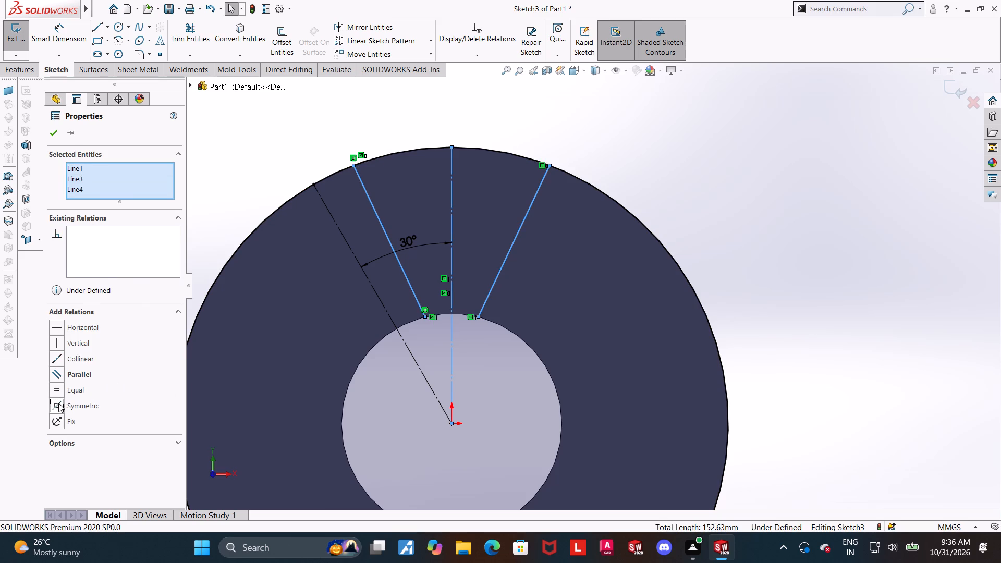
left_click(845, 138)
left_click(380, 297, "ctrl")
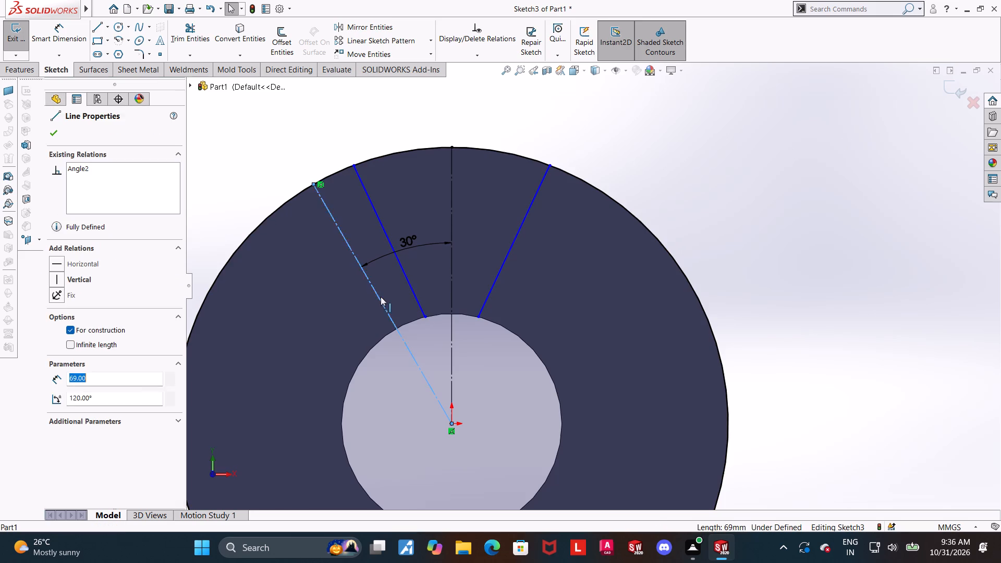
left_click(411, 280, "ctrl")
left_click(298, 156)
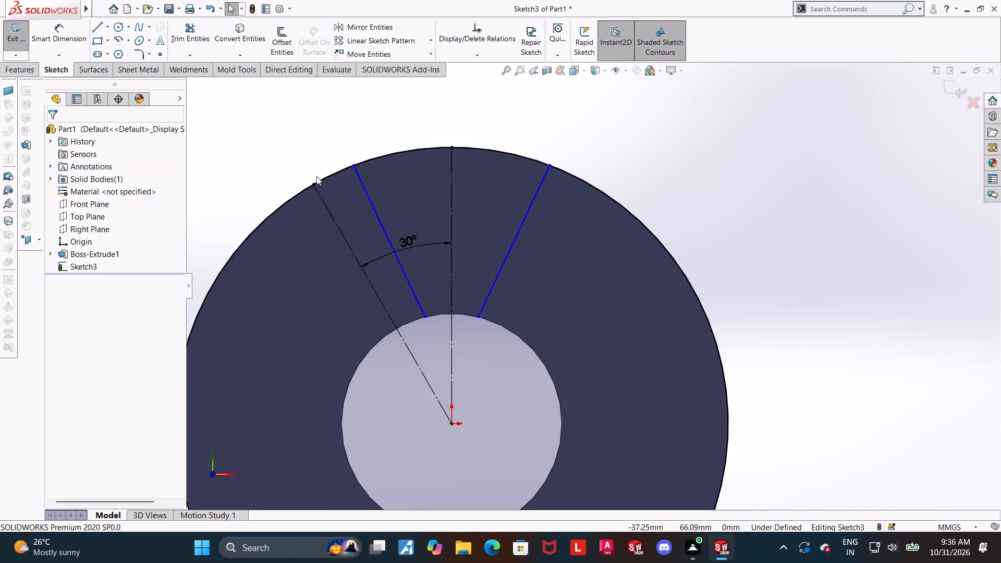
Add a Parallel relation between the 30° construction line and the neighbouring solid slanted line.
left_click(332, 212)
left_click(373, 207, "ctrl")
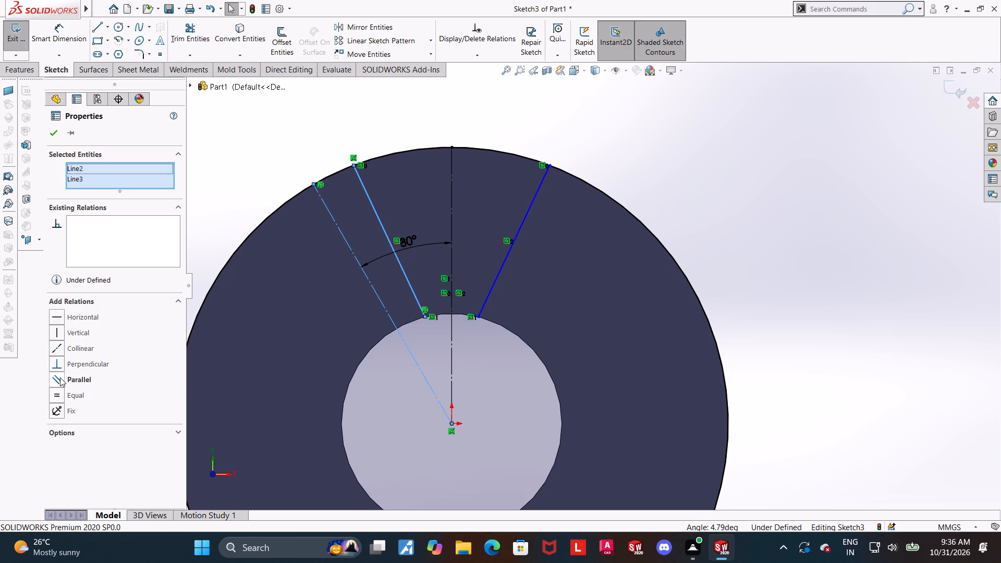
left_click(60, 377)
left_click(740, 201)
Dimension the spacing between the 30° construction line and the neighbouring solid slanted line as 8 mm.
scroll(621, 192, "up", 2)
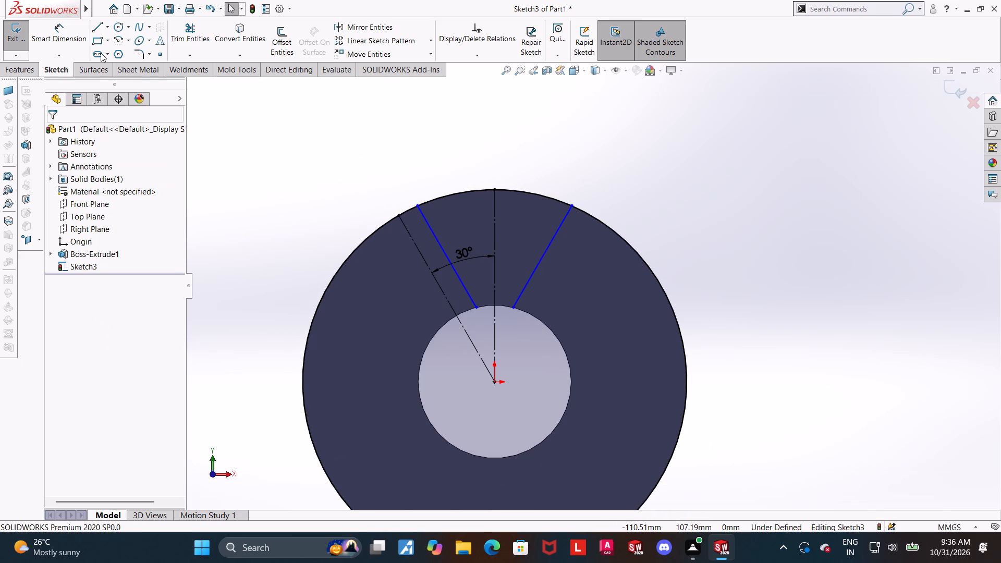
left_click_drag(67, 30, 72, 29)
scroll(437, 227, "down", 2)
left_click(414, 238)
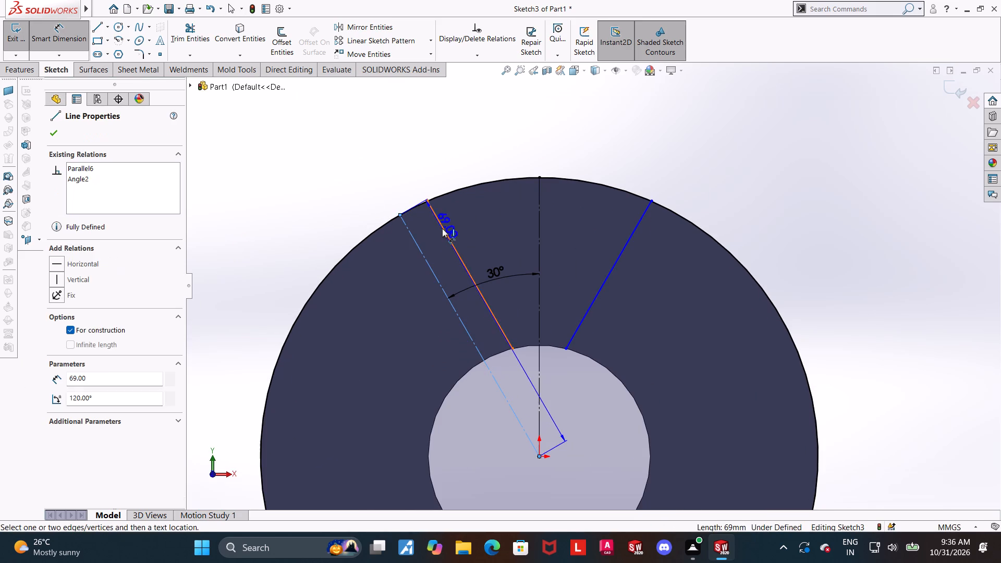
left_click(442, 228)
left_click(385, 168)
key("8")
key("Return")
key("Escape")
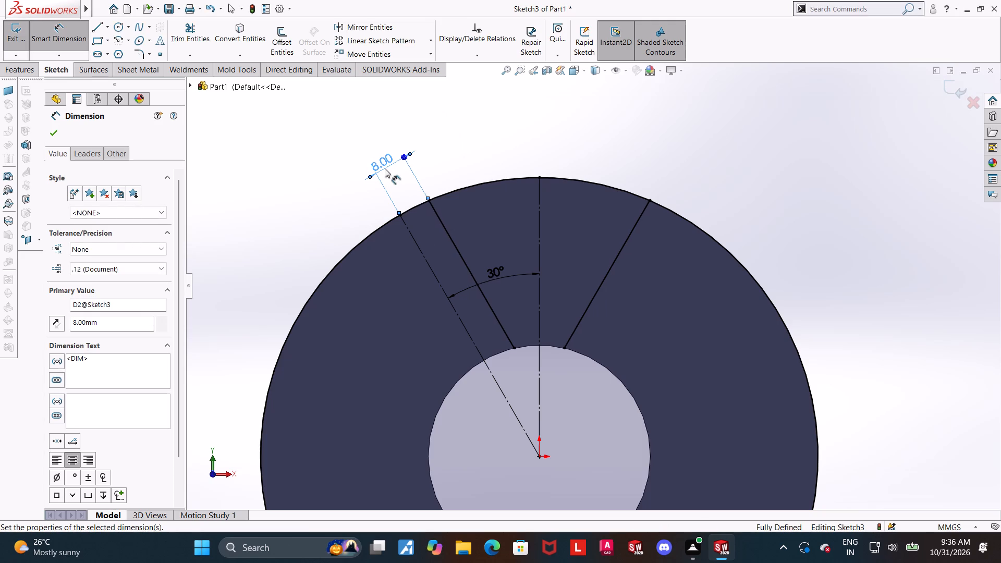
key("Escape")
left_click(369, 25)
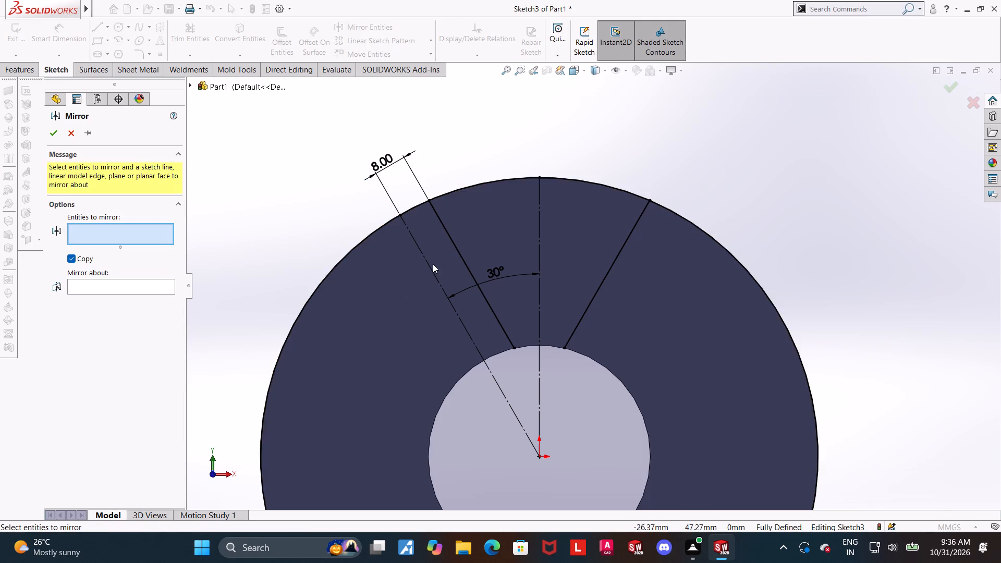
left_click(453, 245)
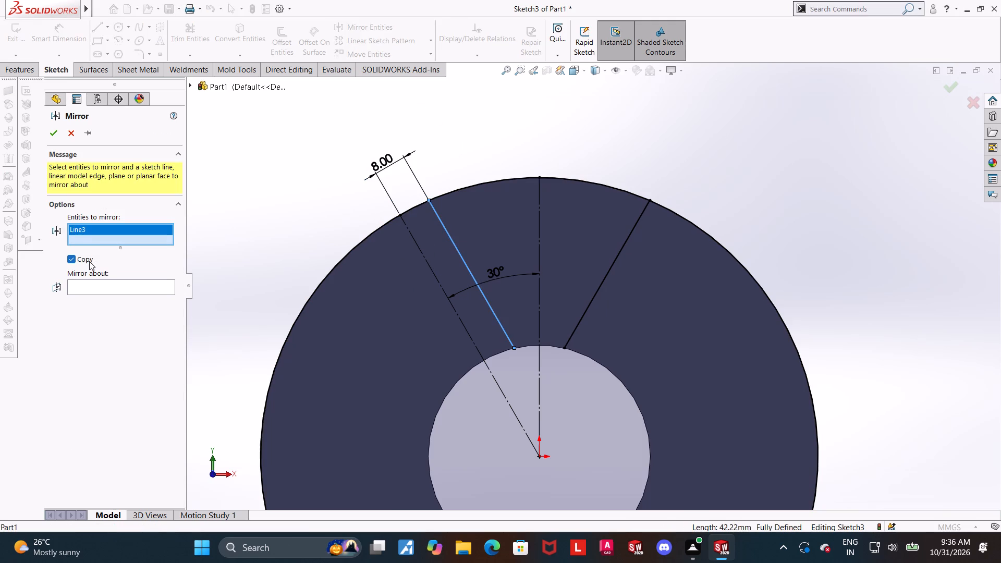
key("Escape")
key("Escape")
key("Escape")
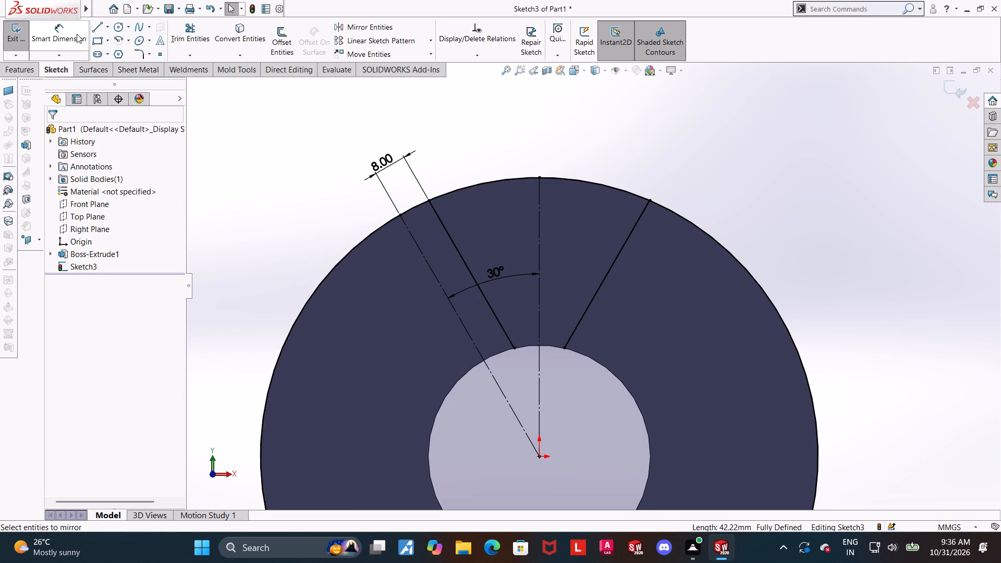
Sketch a short line about 7 mm long from the solid line beside the 30° construction line up to the outer circle.
left_click(98, 25)
scroll(726, 329, "up", 1)
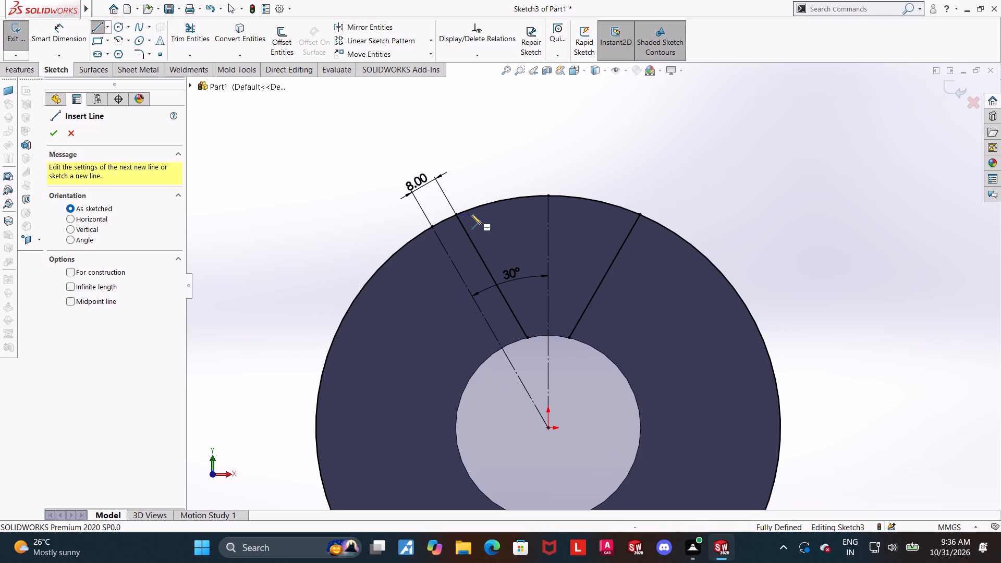
scroll(471, 214, "down", 4)
scroll(605, 265, "down", 2)
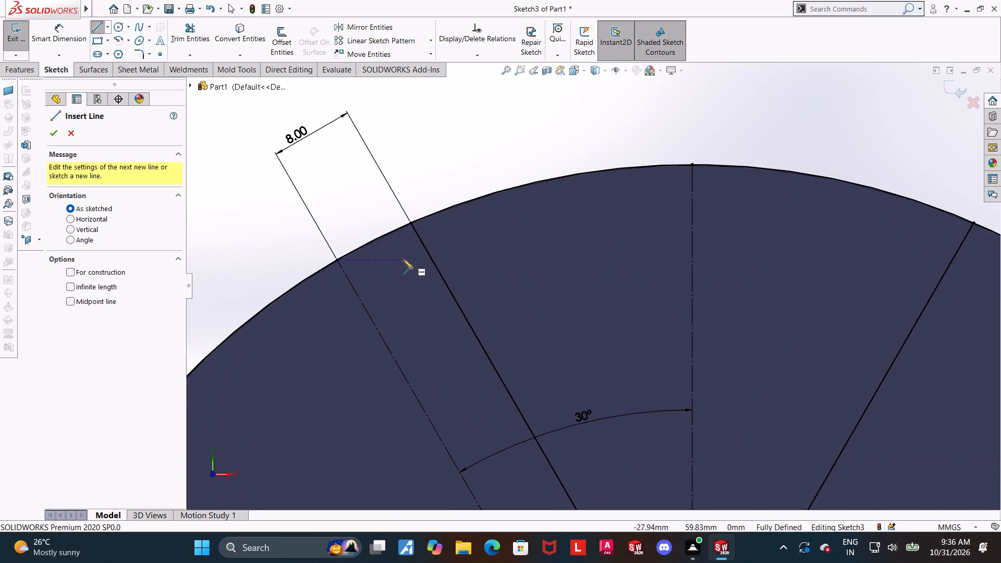
left_click(441, 271)
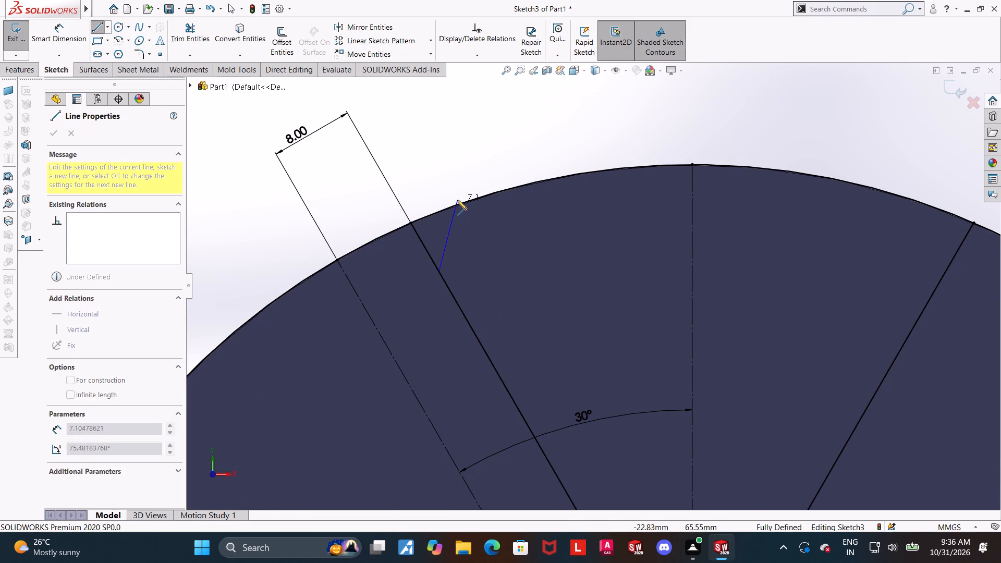
left_click(457, 203)
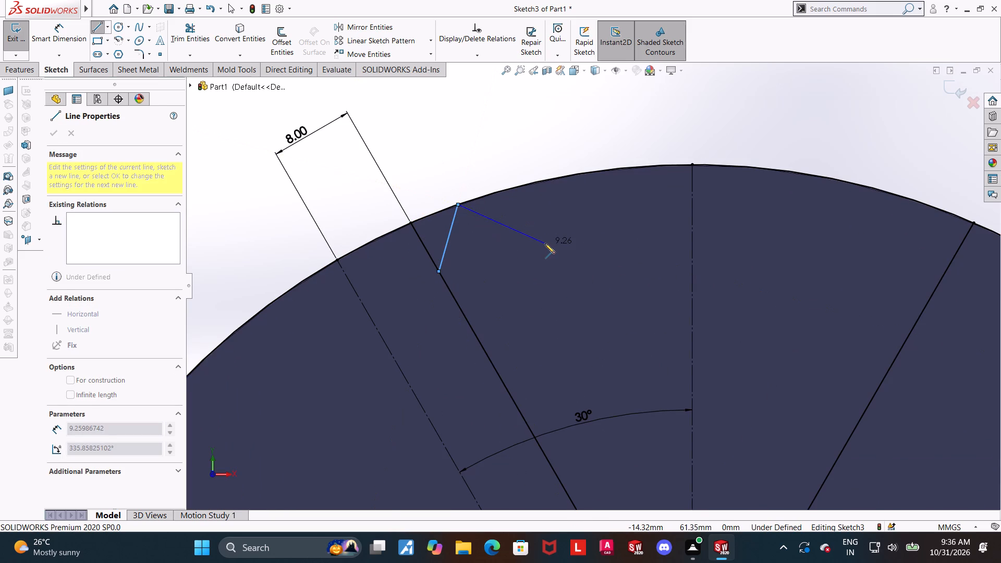
key("Escape")
Sketch a line about 11 mm long from the short line's lower end to the 30° construction line, and make it construction geometry.
left_click(91, 27)
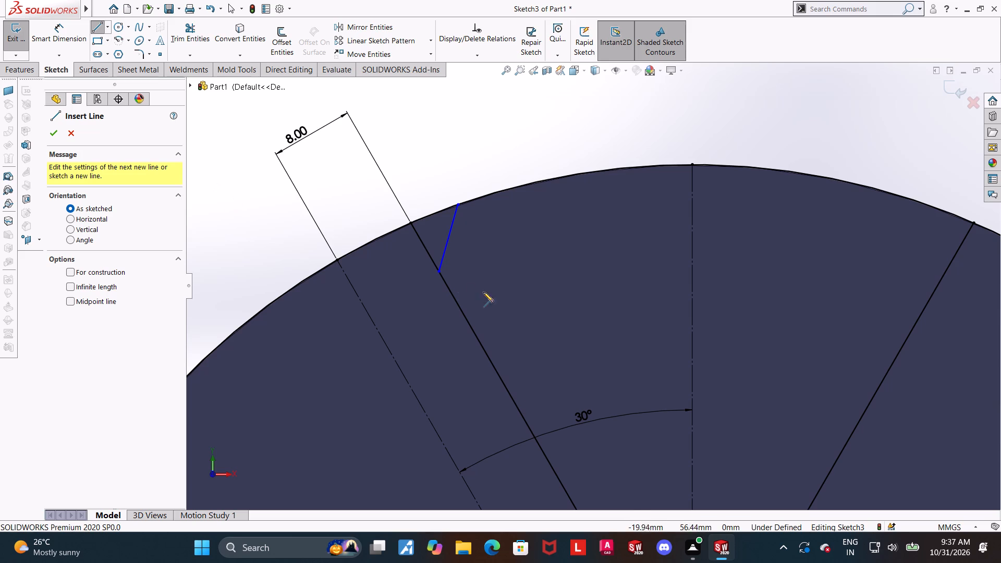
left_click(436, 270)
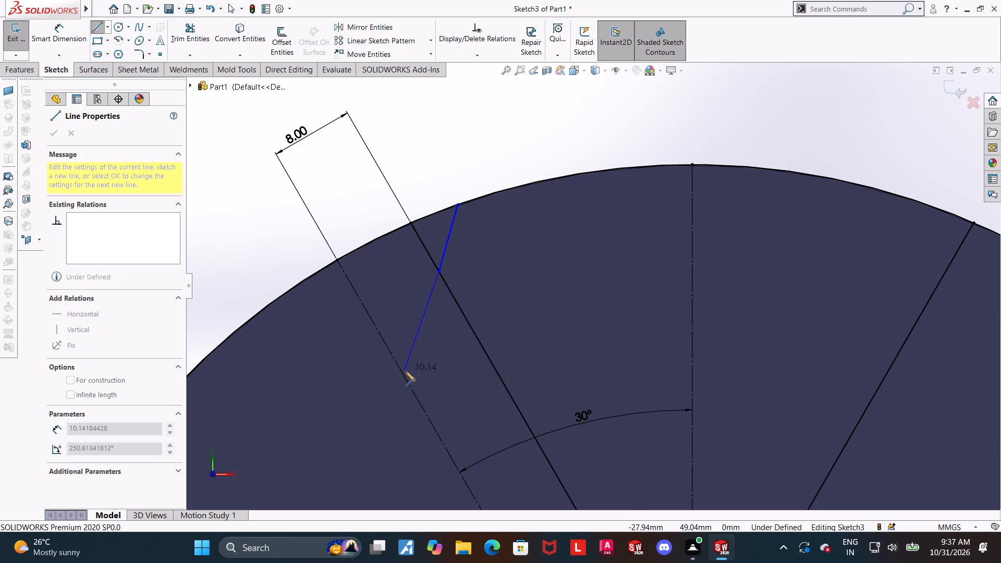
left_click(407, 379)
key("Escape")
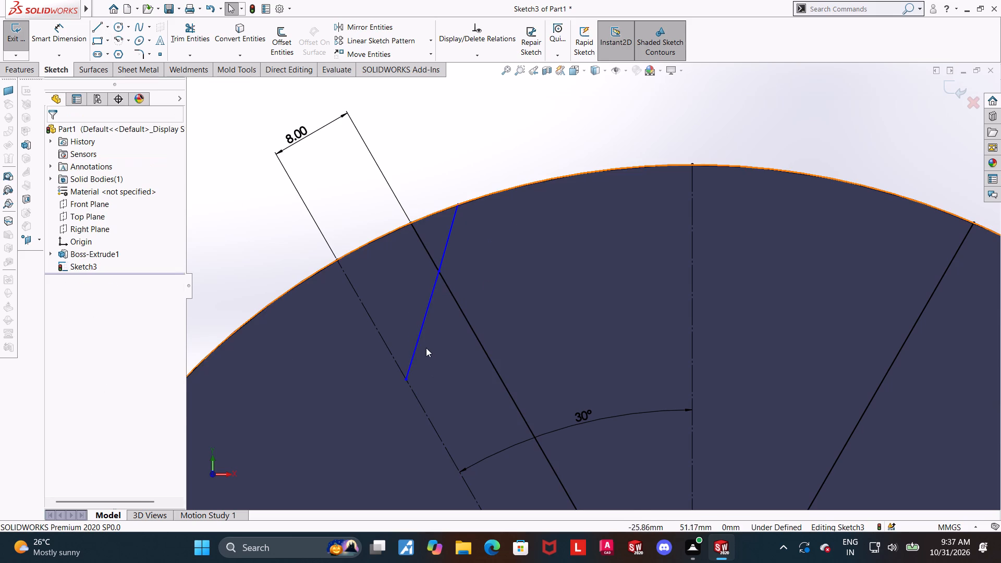
left_click(416, 339)
left_click(463, 304)
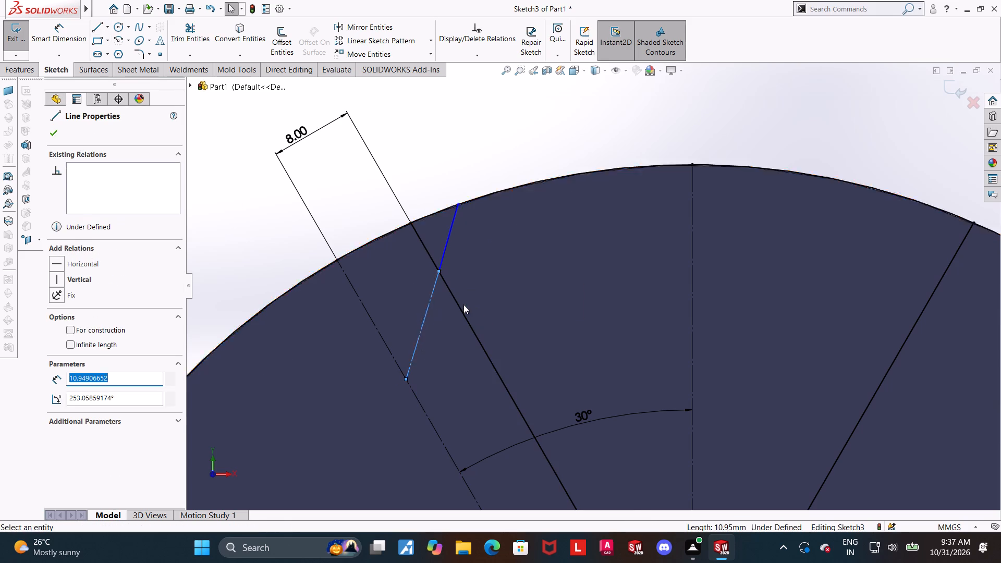
key("Escape")
Add a Collinear relation between the short solid line and the construction line continuing from its lower end.
left_click(448, 243)
left_click(429, 300, "ctrl")
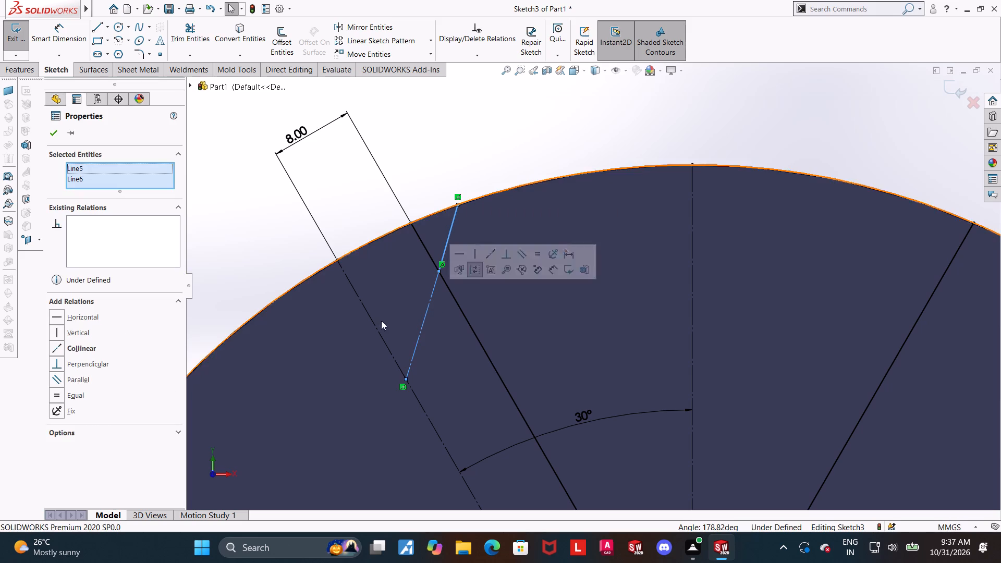
left_click(57, 352)
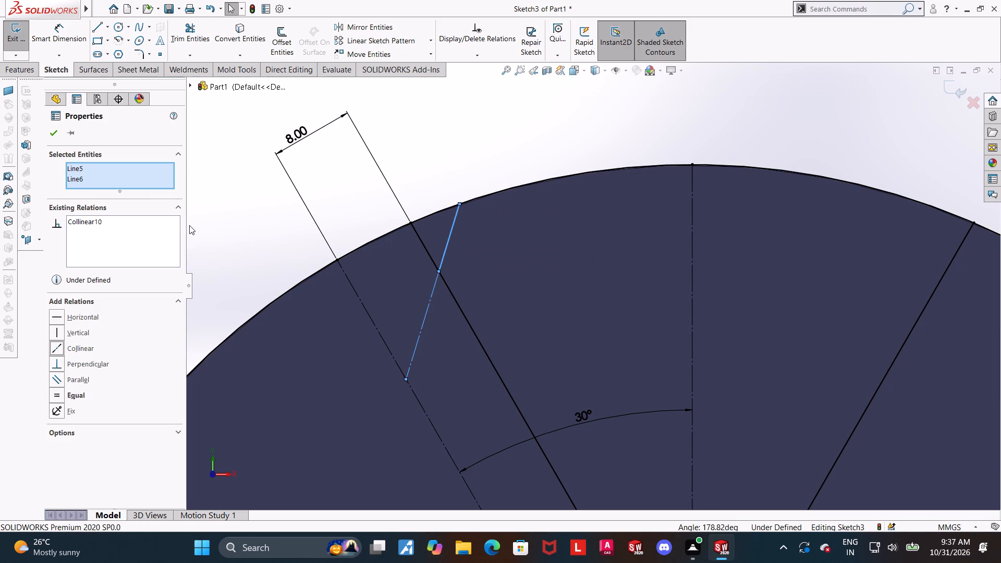
left_click(189, 226)
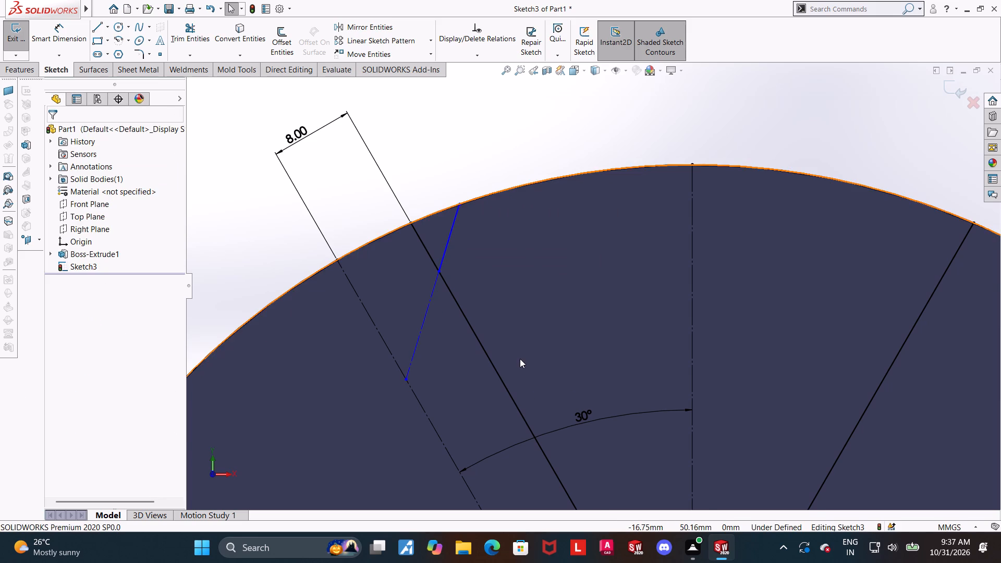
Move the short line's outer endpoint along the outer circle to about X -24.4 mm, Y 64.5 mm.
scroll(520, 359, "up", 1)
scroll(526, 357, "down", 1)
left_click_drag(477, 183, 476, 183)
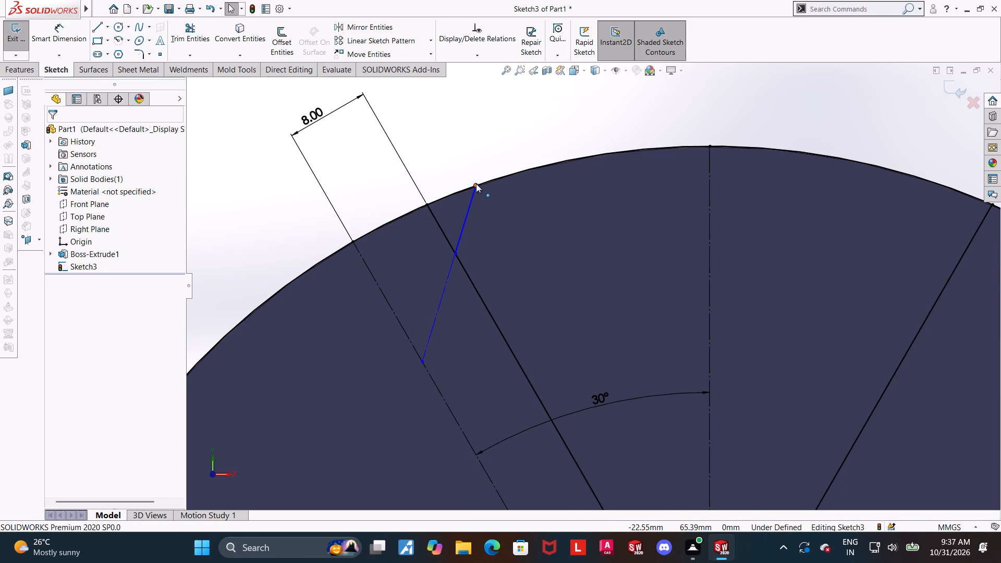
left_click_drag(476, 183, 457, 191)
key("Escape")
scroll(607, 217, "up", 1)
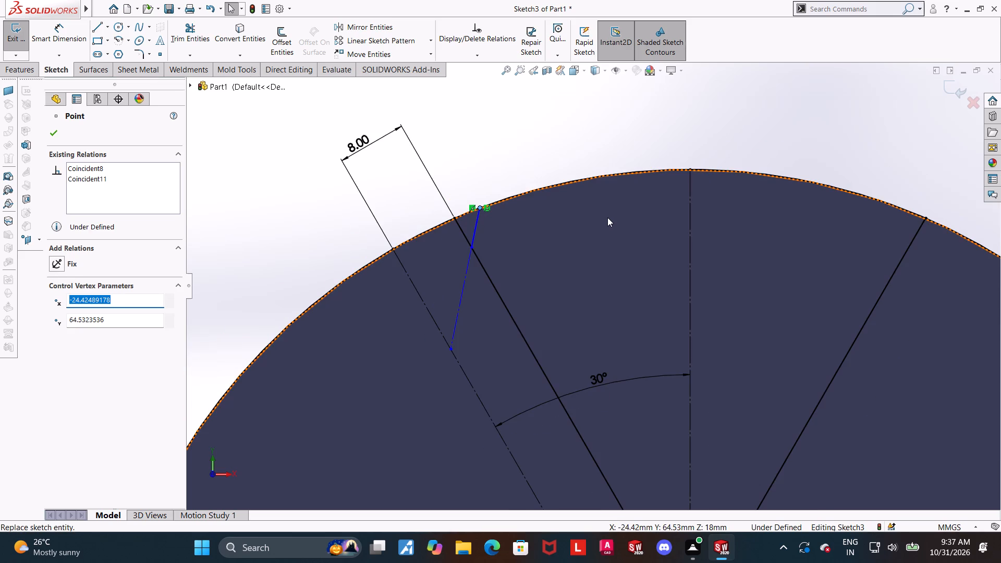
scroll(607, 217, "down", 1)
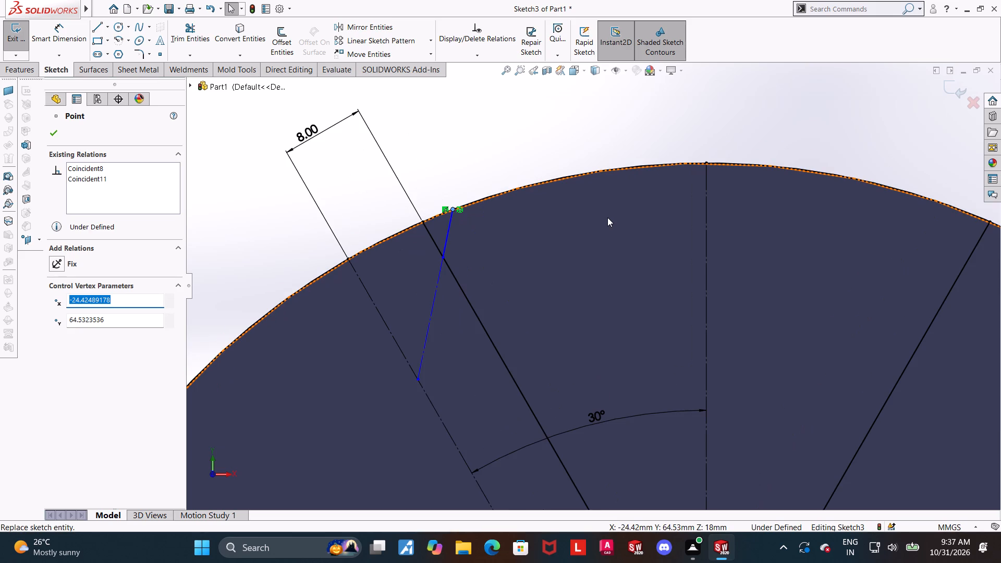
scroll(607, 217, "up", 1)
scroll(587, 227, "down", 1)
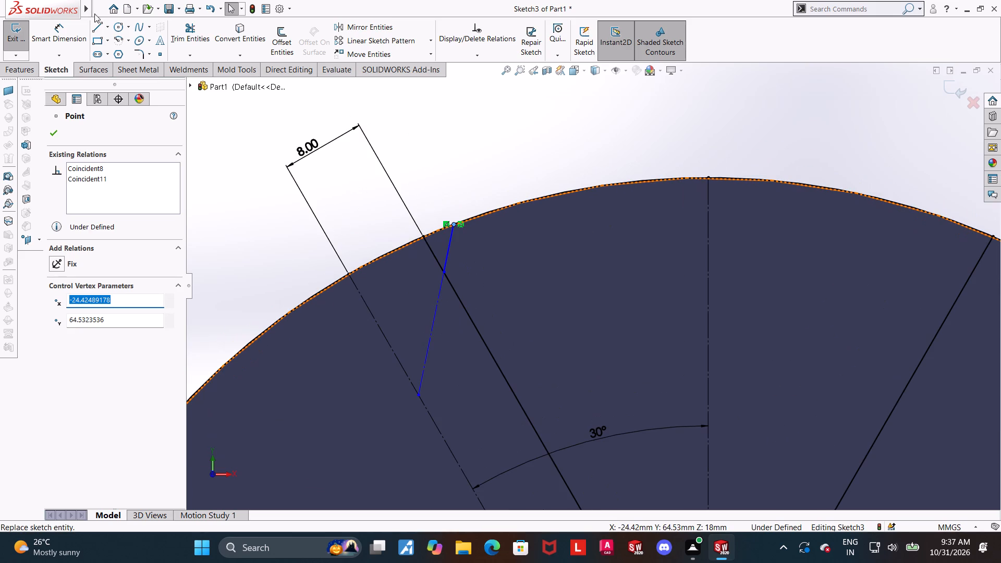
Dimension the distance from the origin to the short construction line's lower endpoint as 48 mm.
left_click(62, 35)
scroll(396, 229, "up", 2)
scroll(485, 223, "up", 1)
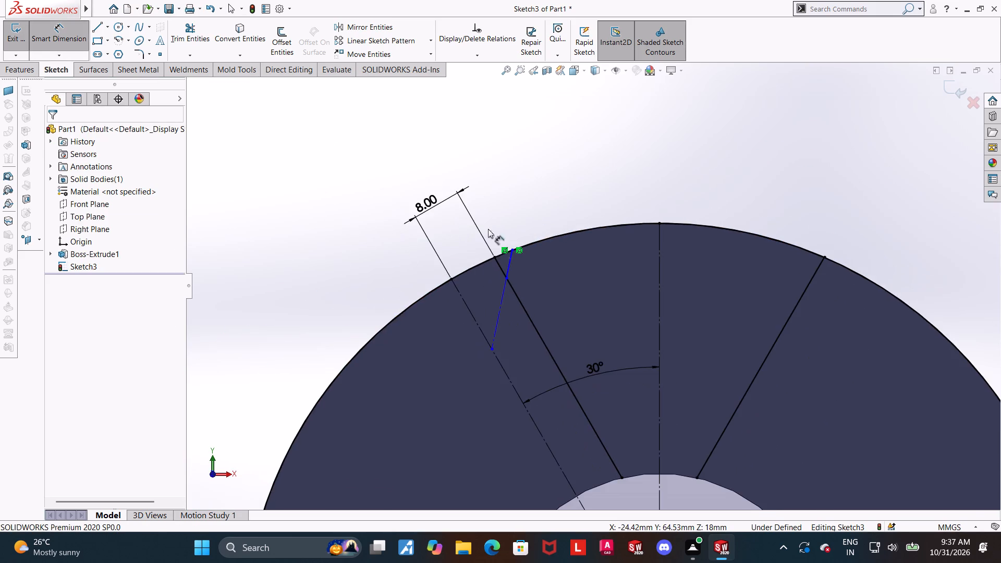
scroll(499, 311, "up", 4)
scroll(712, 485, "down", 2)
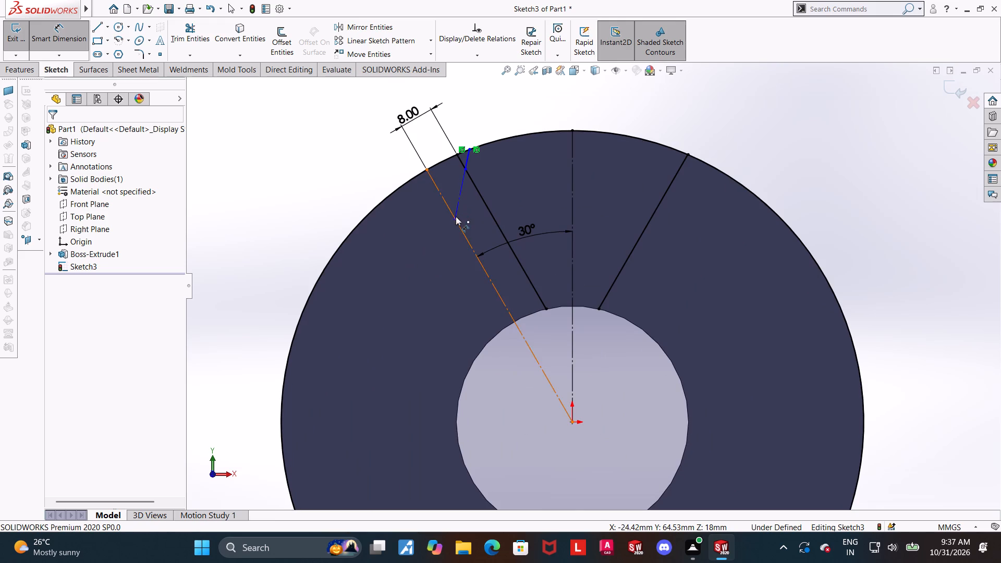
left_click(456, 216)
left_click(571, 423)
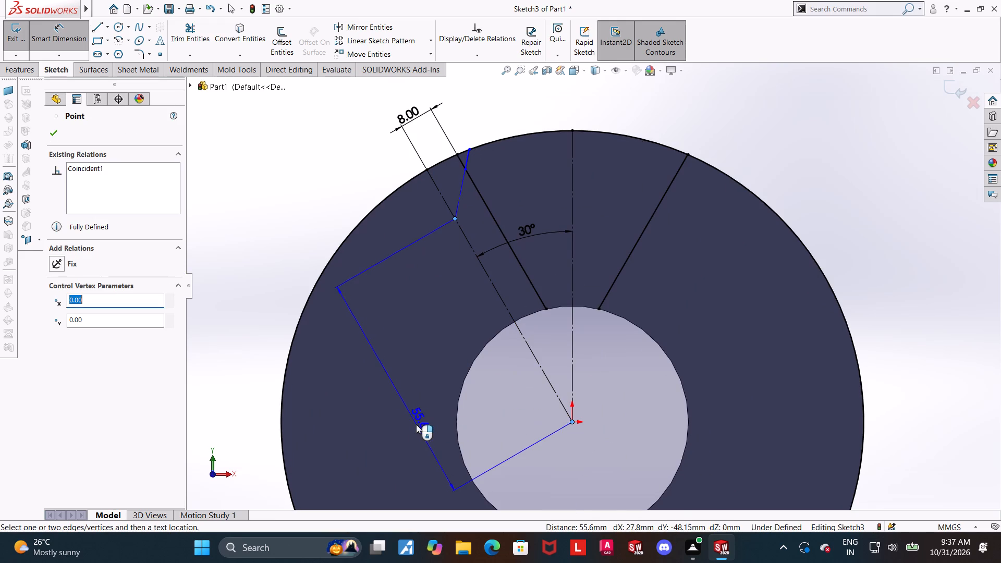
left_click(416, 424)
key("5")
key("BackSpace")
type("48")
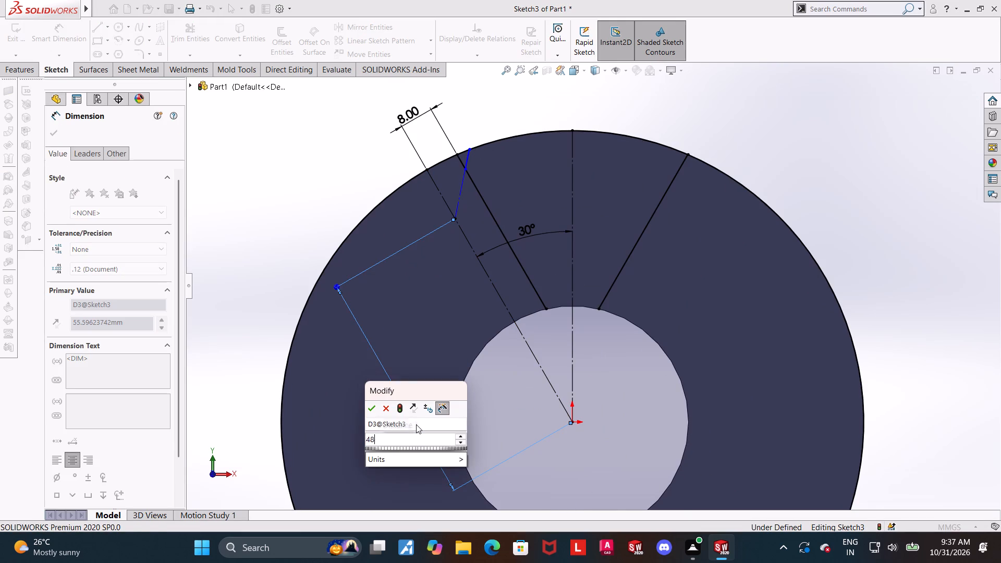
key("Return")
key("Escape")
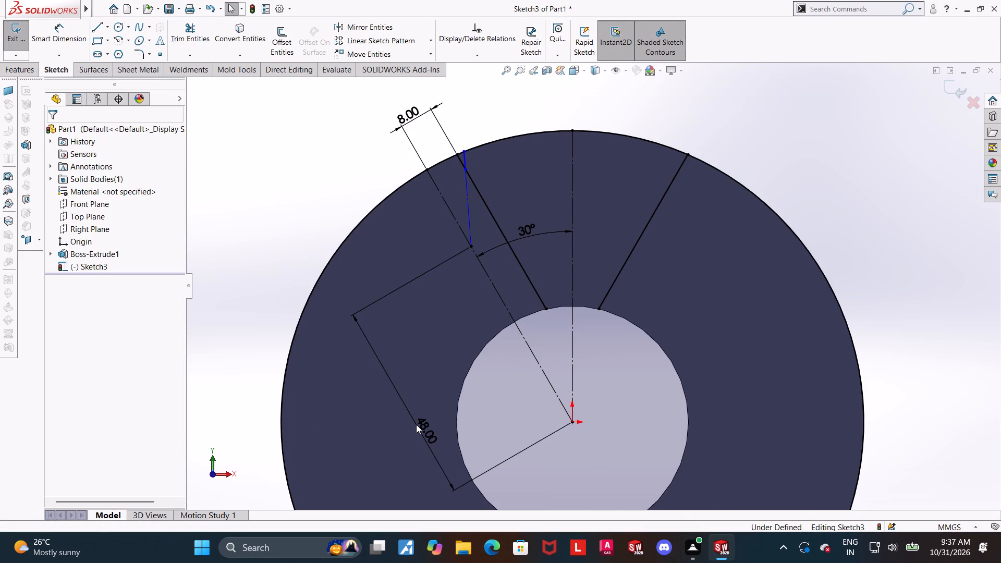
key("Escape")
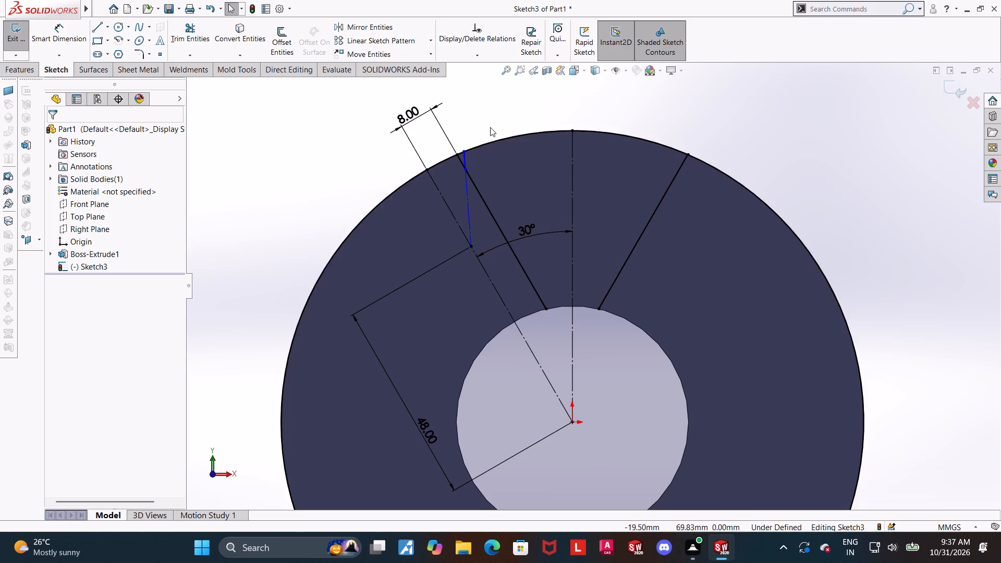
Reposition the short line's outer endpoint along the outer circle to about X -22.8 mm, Y 65.1 mm.
scroll(490, 127, "down", 5)
left_click_drag(463, 248, 533, 284)
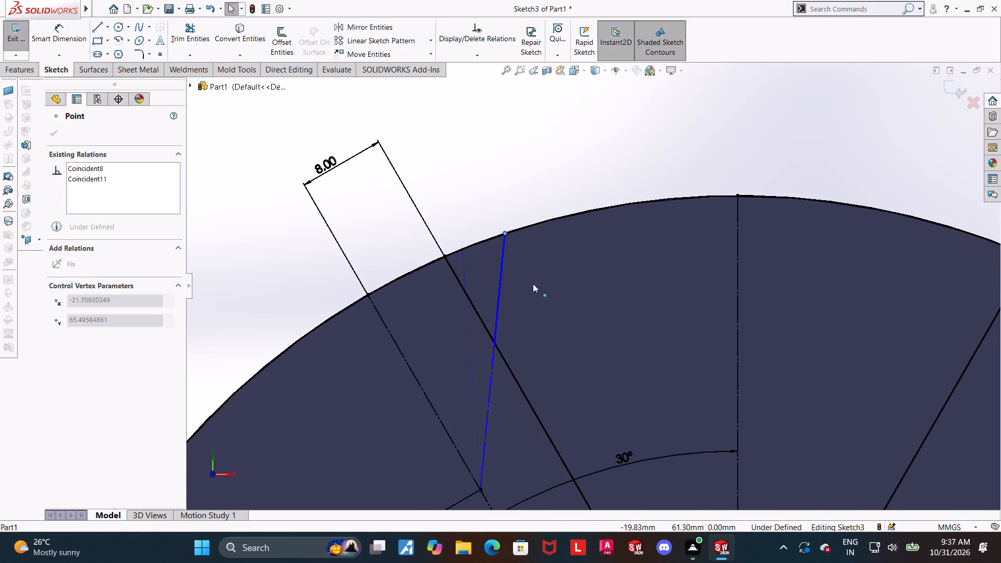
left_click_drag(533, 284, 538, 287)
left_click(498, 153)
scroll(516, 186, "up", 2)
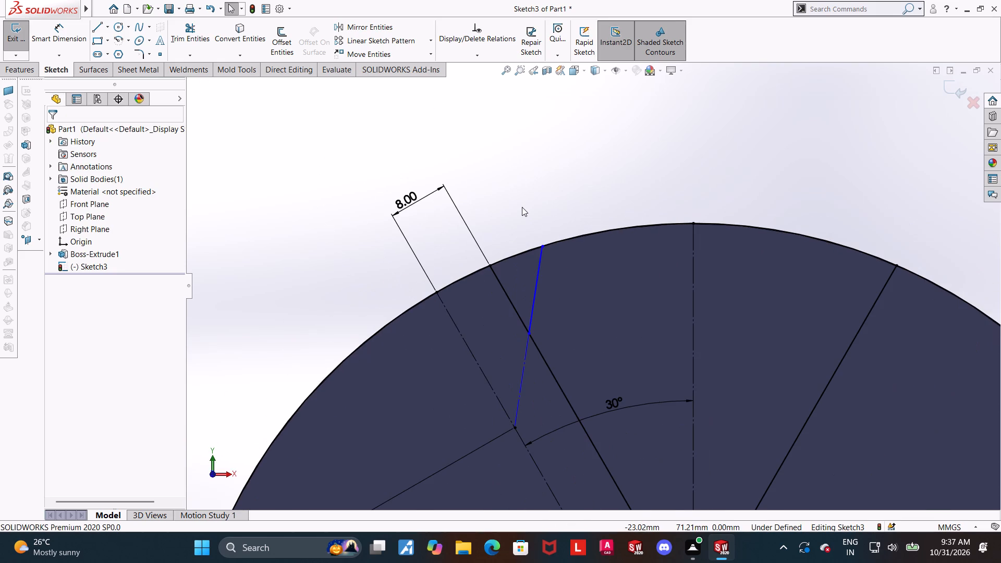
scroll(522, 209, "up", 1)
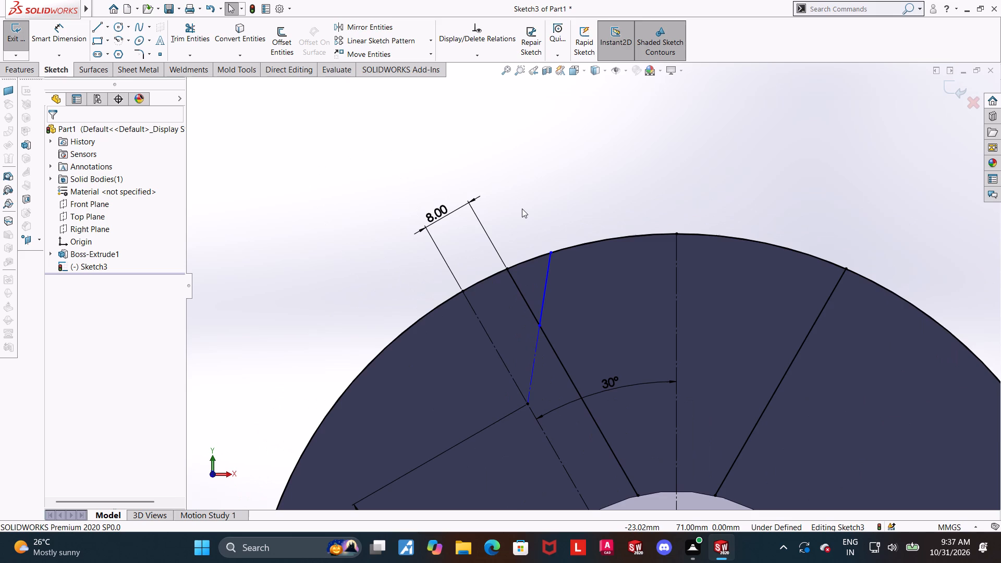
scroll(522, 209, "down", 2)
left_click(573, 284)
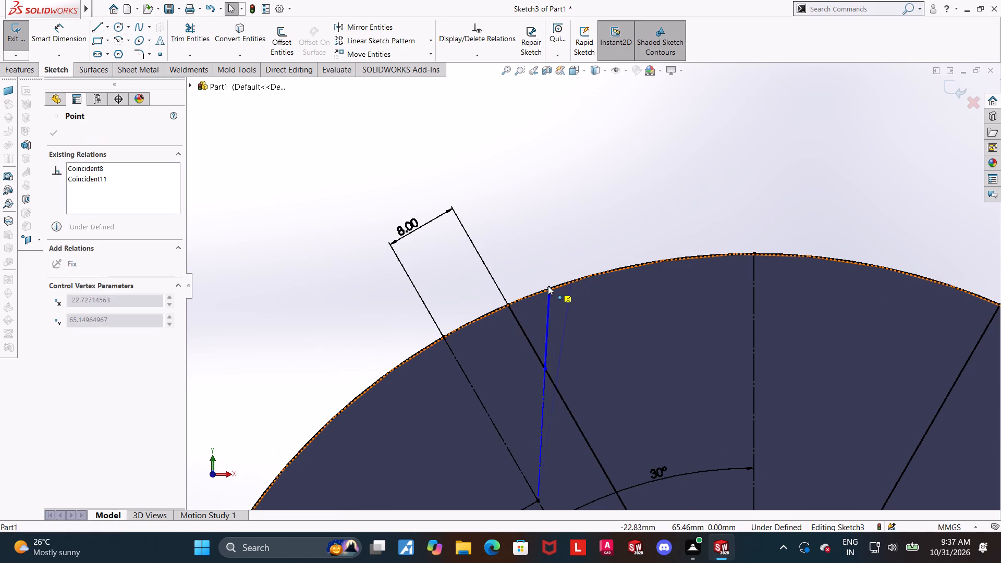
scroll(548, 286, "up", 10)
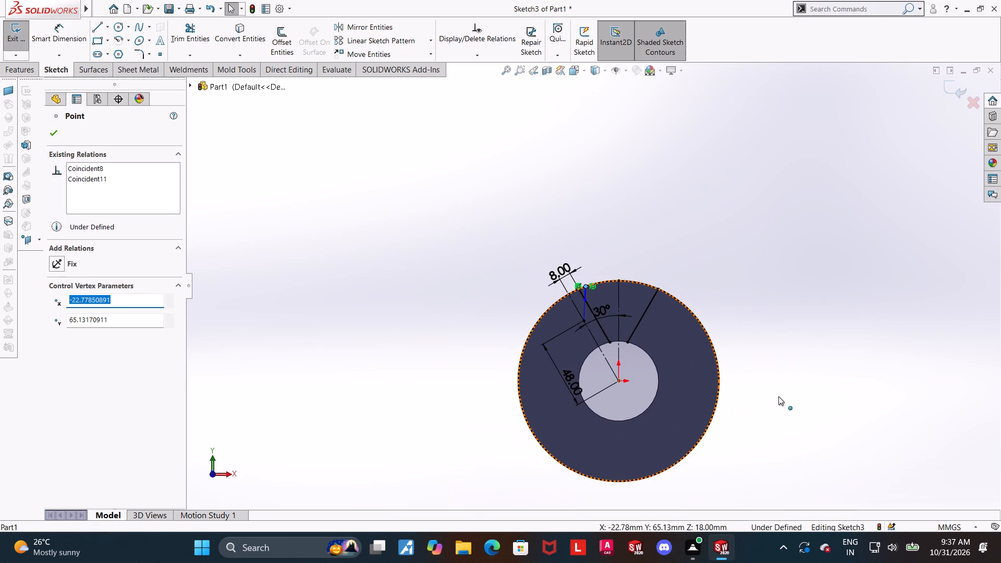
scroll(777, 380, "down", 2)
left_click(751, 369)
scroll(556, 319, "down", 1)
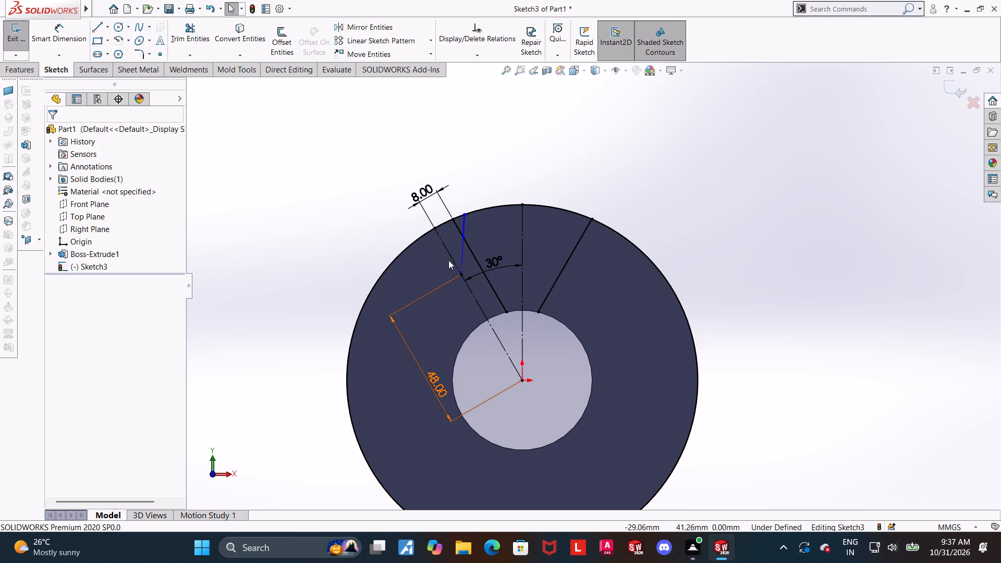
scroll(479, 205, "down", 5)
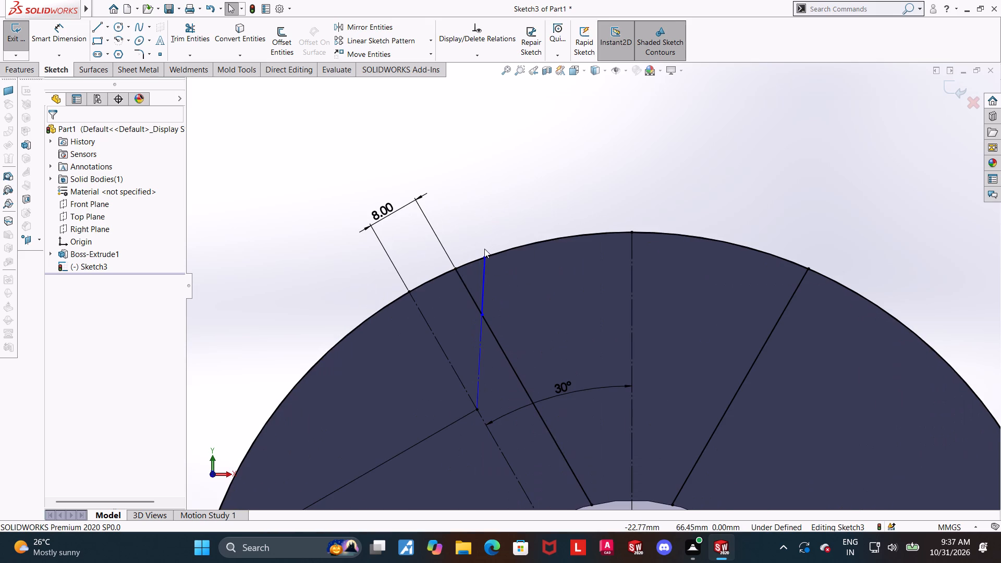
Inspect the existing relations between the short solid line and the construction line continuing from its lower end.
scroll(474, 234, "up", 2)
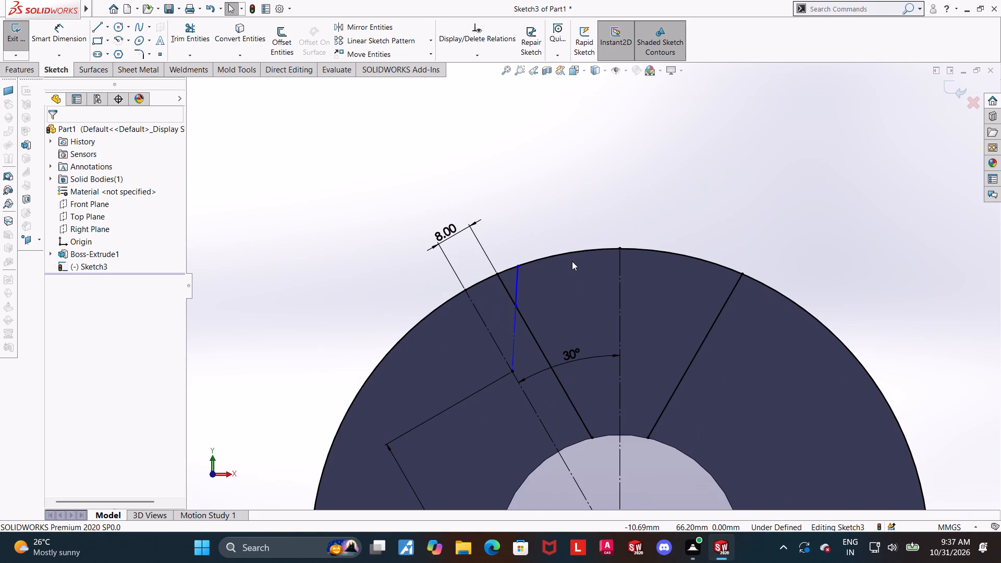
scroll(572, 261, "down", 2)
scroll(504, 276, "down", 2)
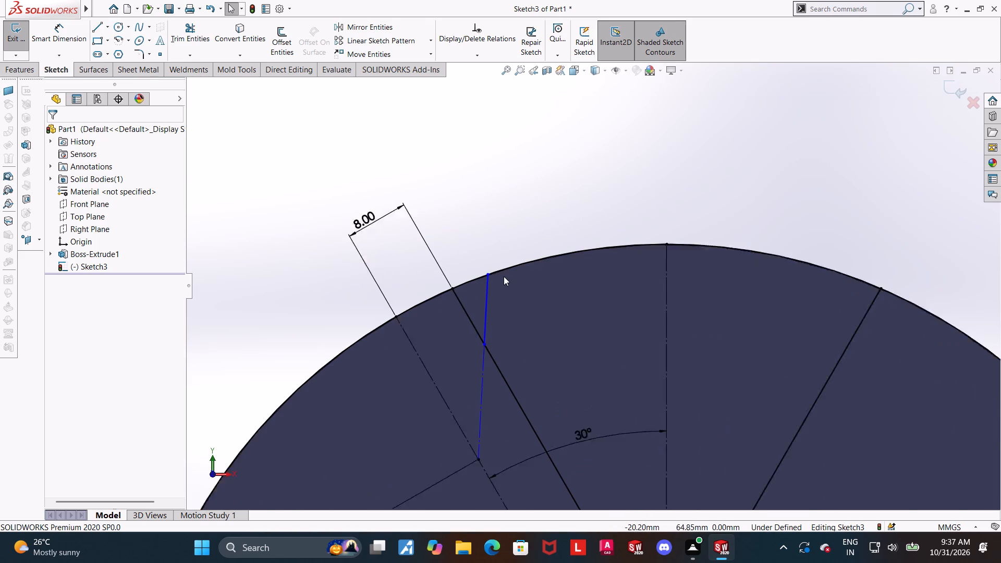
scroll(504, 276, "down", 2)
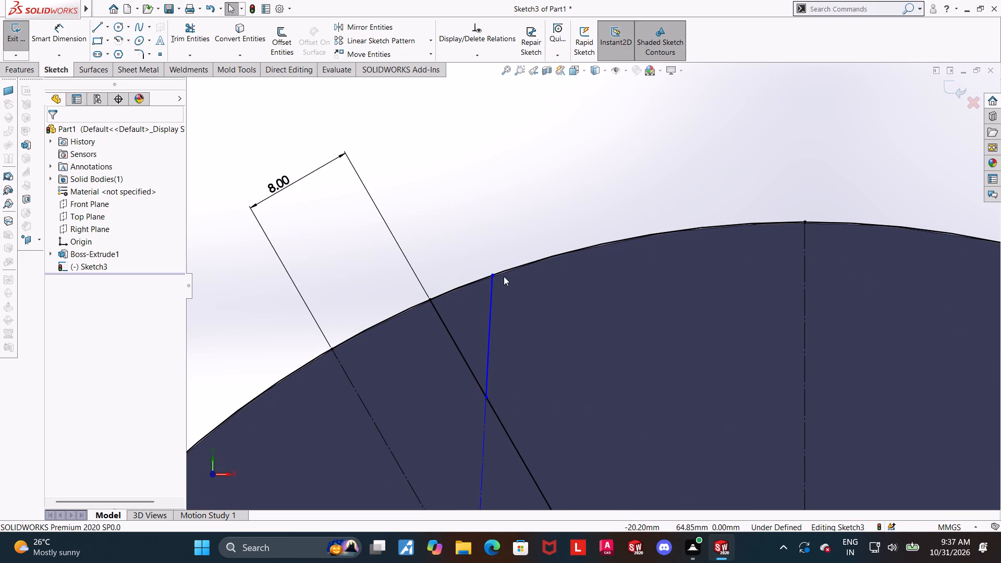
left_click(488, 382)
left_click(485, 408, "ctrl")
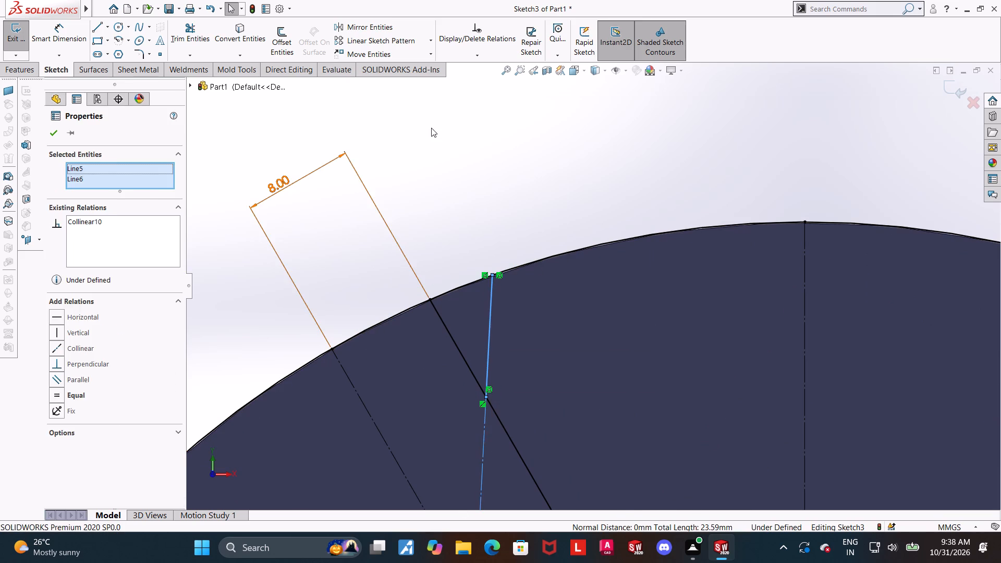
left_click(432, 128)
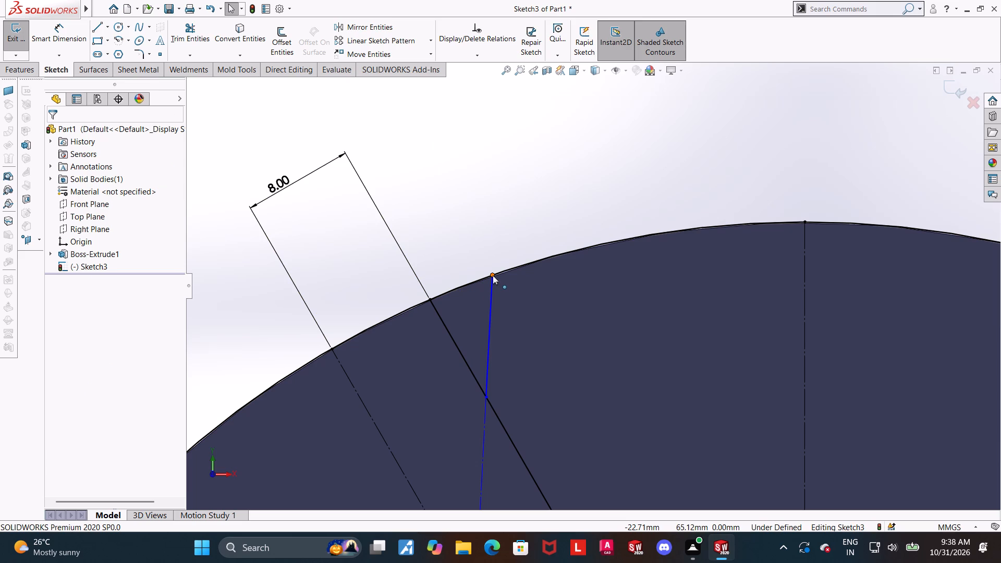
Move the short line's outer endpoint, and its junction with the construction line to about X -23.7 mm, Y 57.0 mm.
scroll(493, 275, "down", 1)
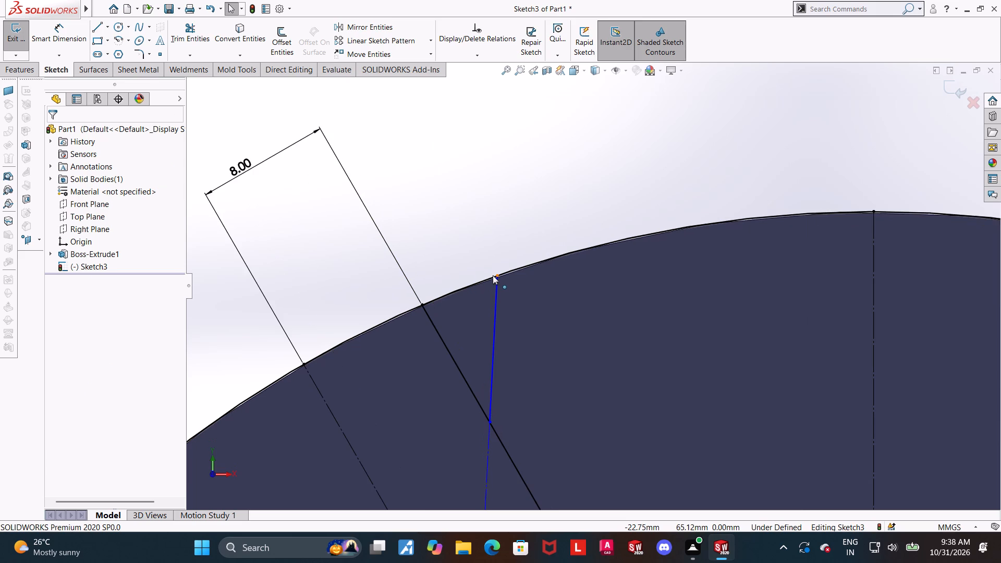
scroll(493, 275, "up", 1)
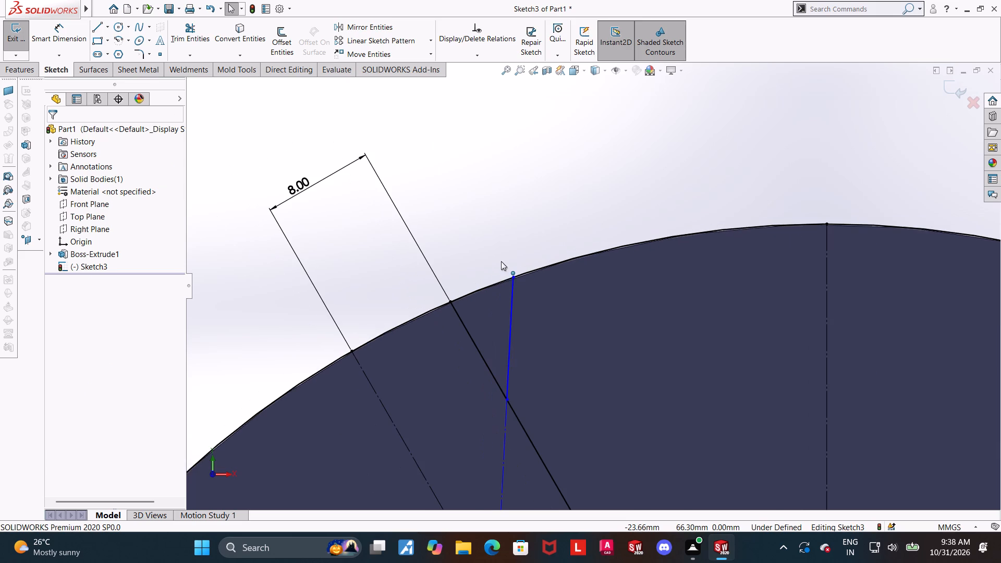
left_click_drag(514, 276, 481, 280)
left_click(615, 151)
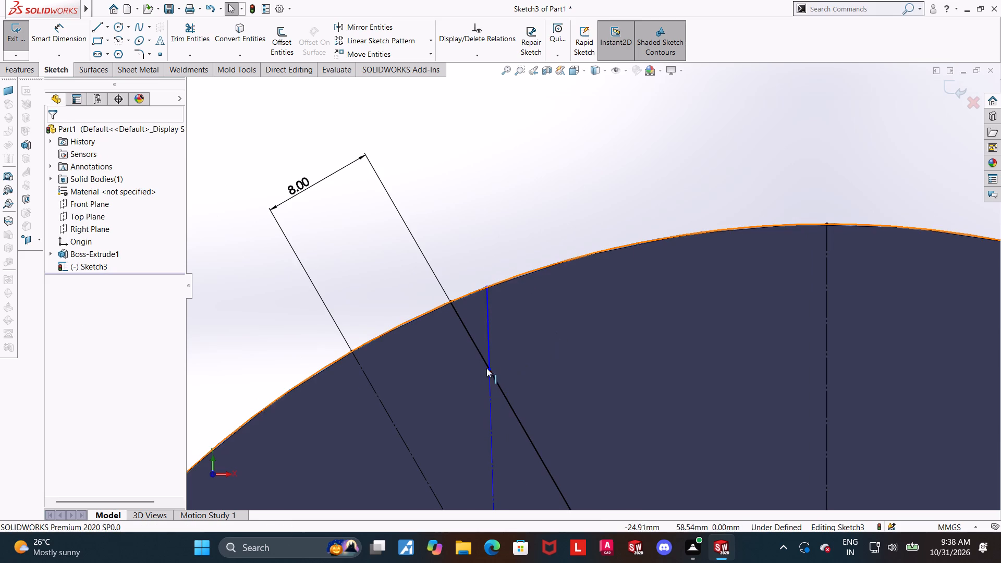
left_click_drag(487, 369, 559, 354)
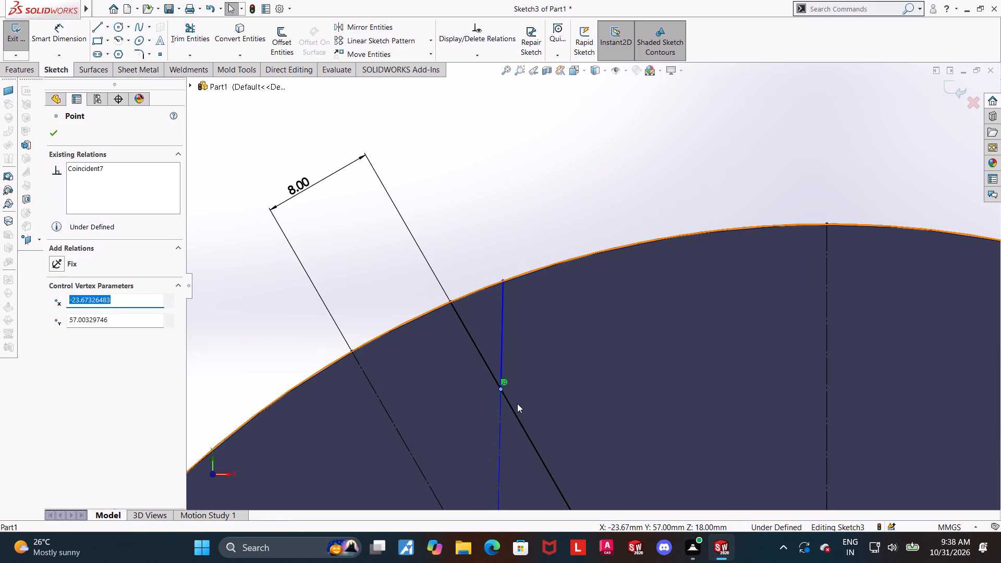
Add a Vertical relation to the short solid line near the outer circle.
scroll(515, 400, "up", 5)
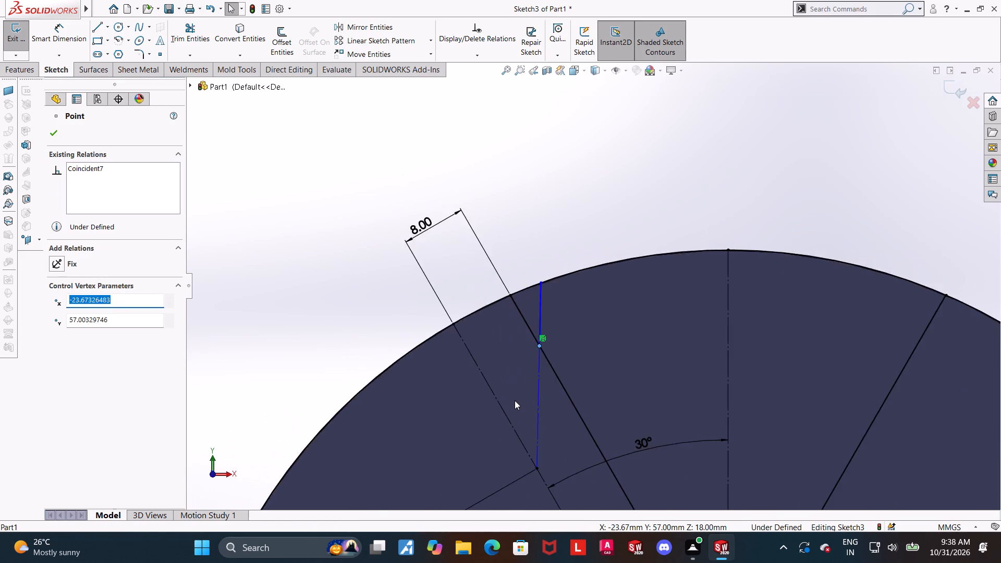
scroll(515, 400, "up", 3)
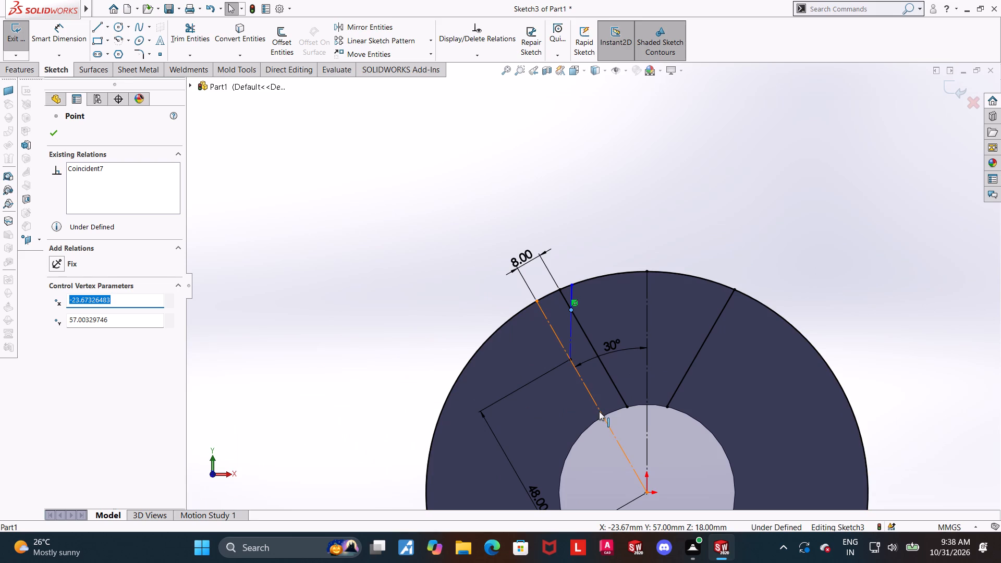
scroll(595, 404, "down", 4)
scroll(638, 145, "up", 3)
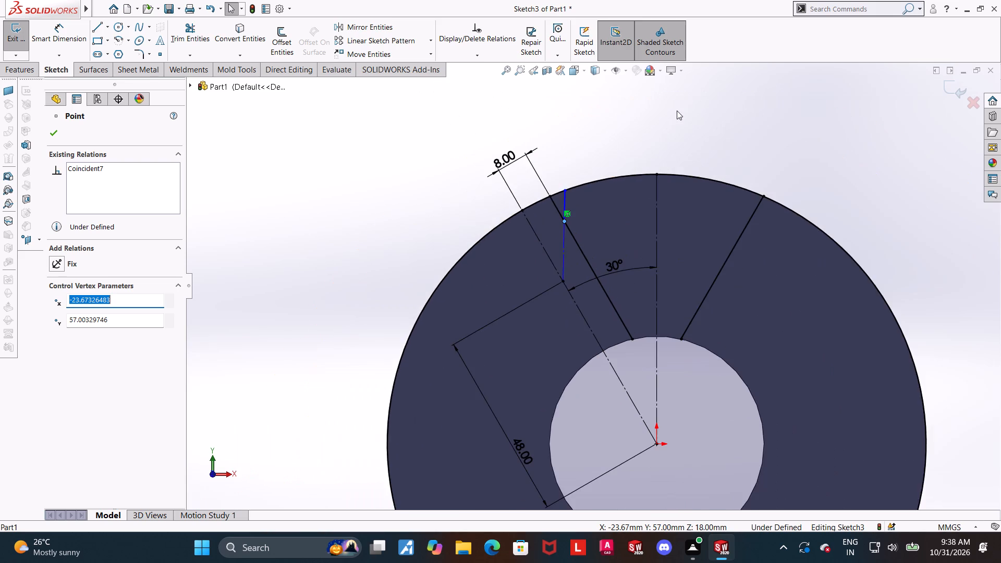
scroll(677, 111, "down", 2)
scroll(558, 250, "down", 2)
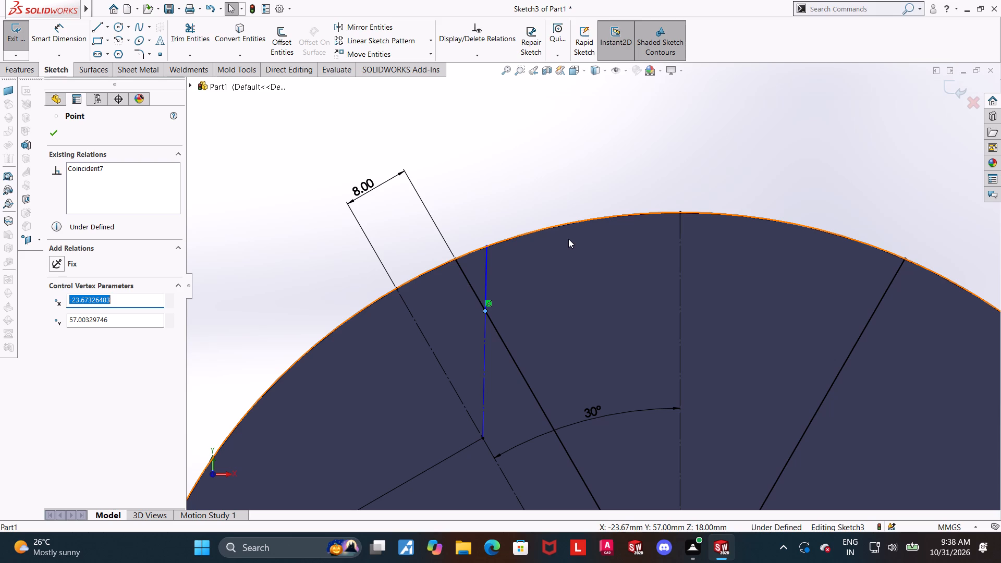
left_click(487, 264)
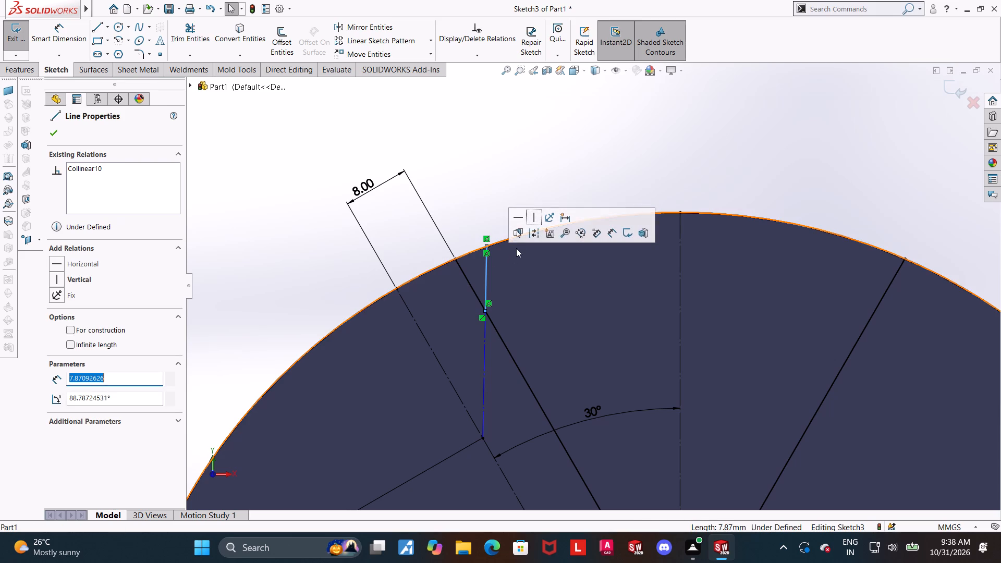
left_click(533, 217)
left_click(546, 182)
Examine the sketch's short line, parallel offset lines and dimensions around the ring's upper half.
scroll(546, 182, "up", 2)
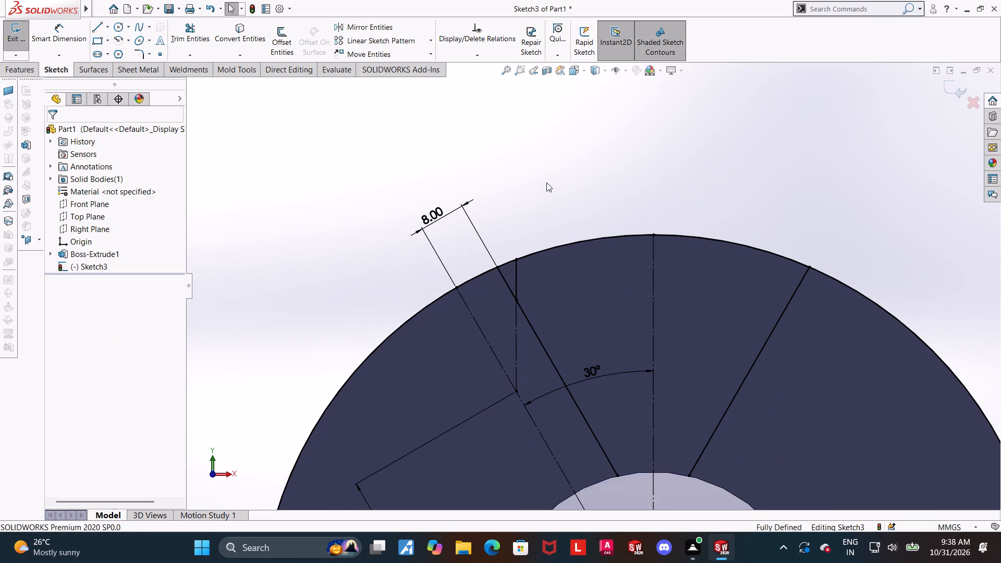
scroll(546, 182, "up", 4)
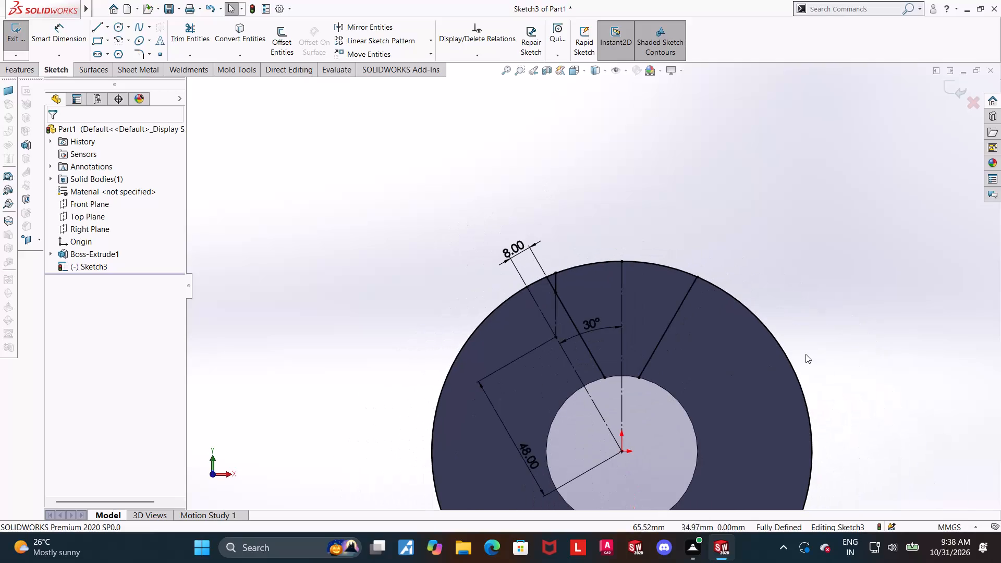
scroll(805, 340, "down", 1)
scroll(677, 339, "down", 1)
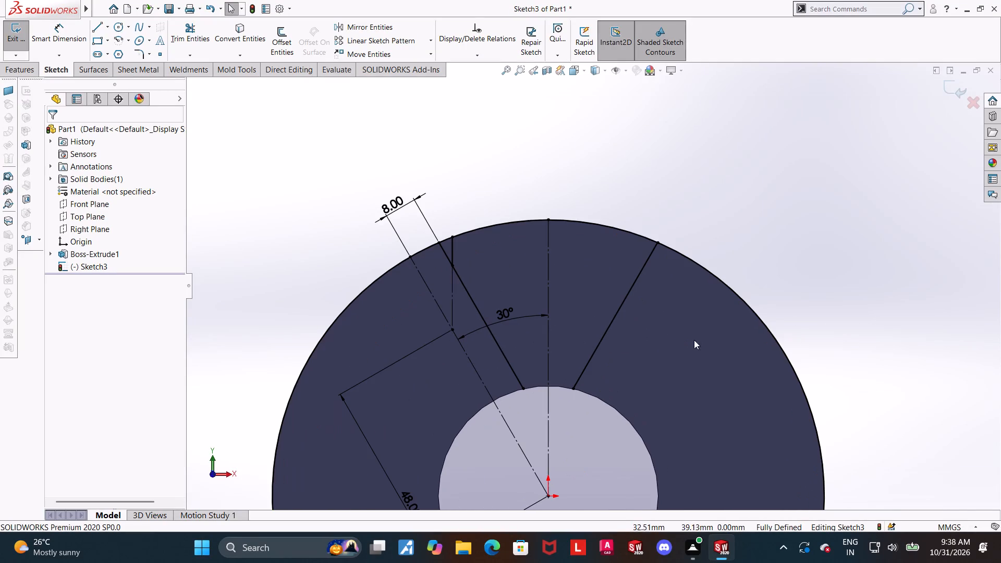
scroll(507, 274, "down", 2)
scroll(470, 252, "down", 1)
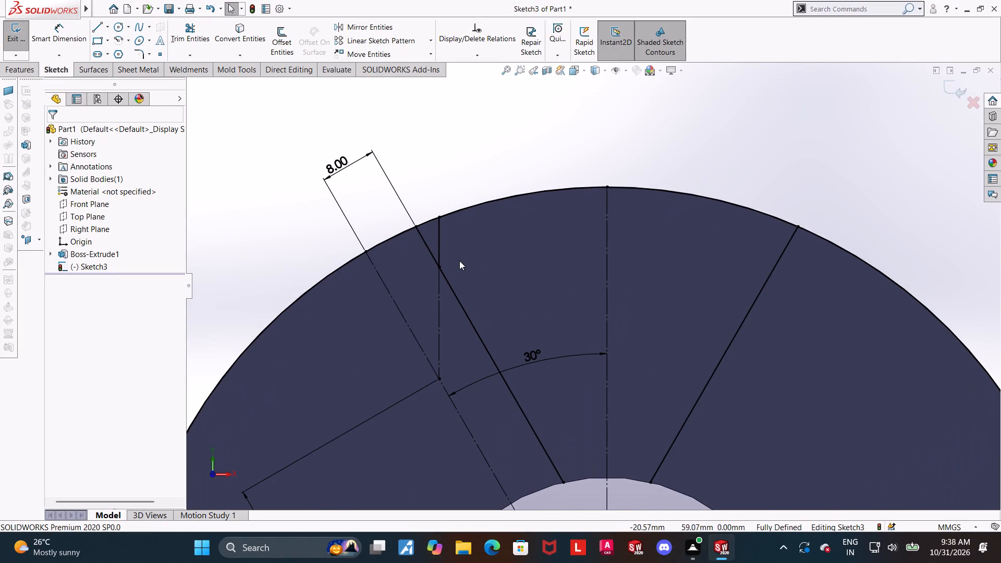
scroll(519, 262, "down", 1)
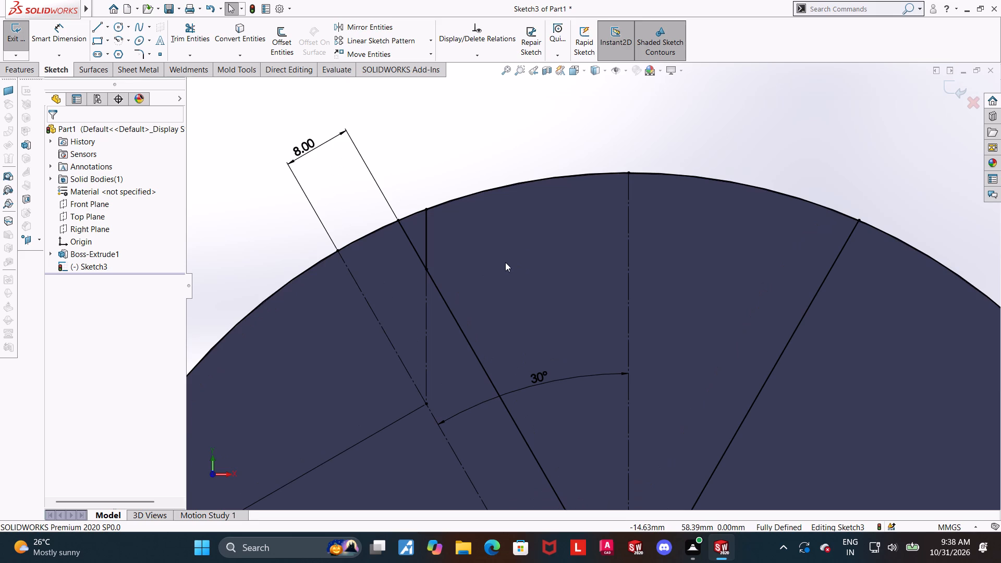
scroll(505, 262, "up", 6)
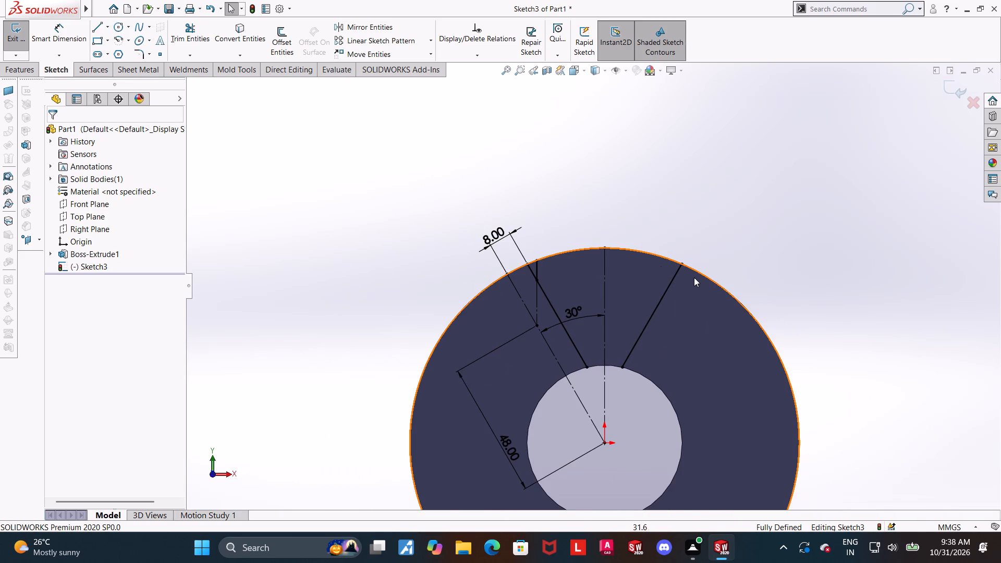
scroll(779, 280, "down", 2)
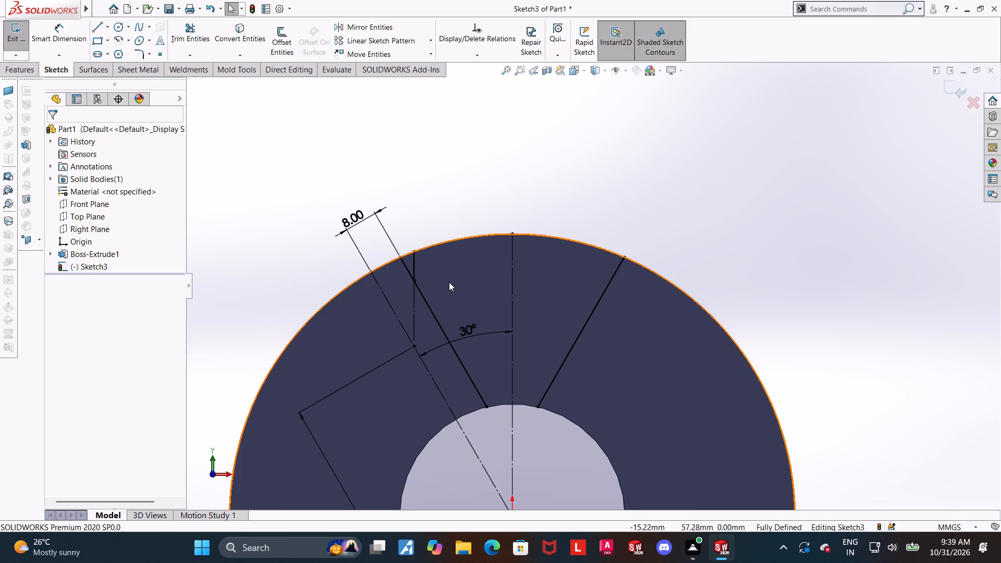
scroll(449, 282, "down", 2)
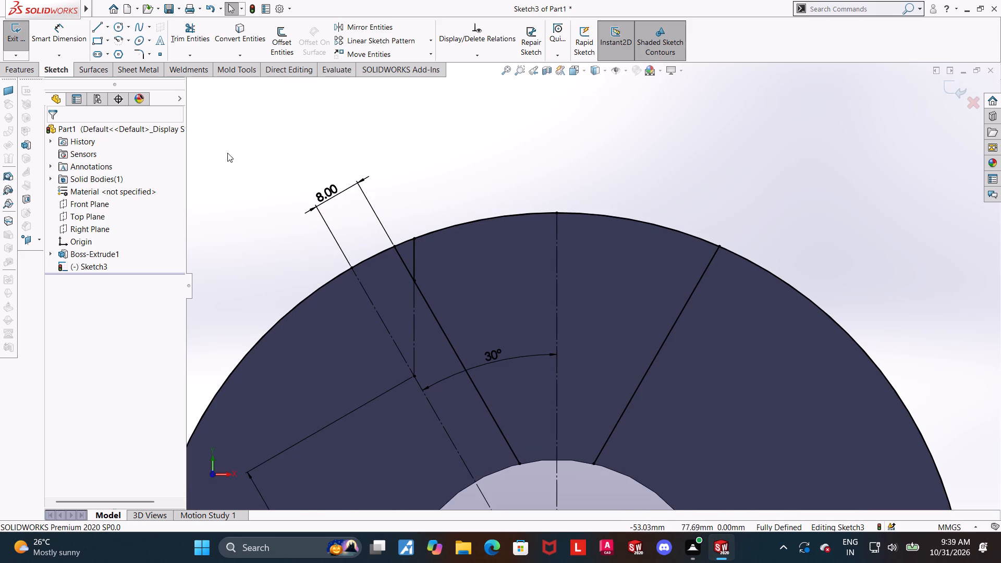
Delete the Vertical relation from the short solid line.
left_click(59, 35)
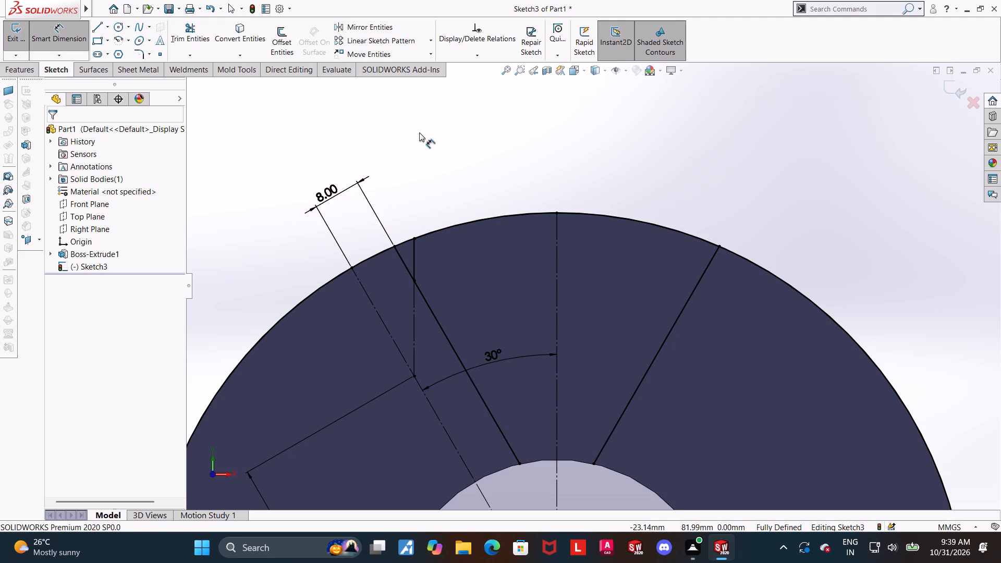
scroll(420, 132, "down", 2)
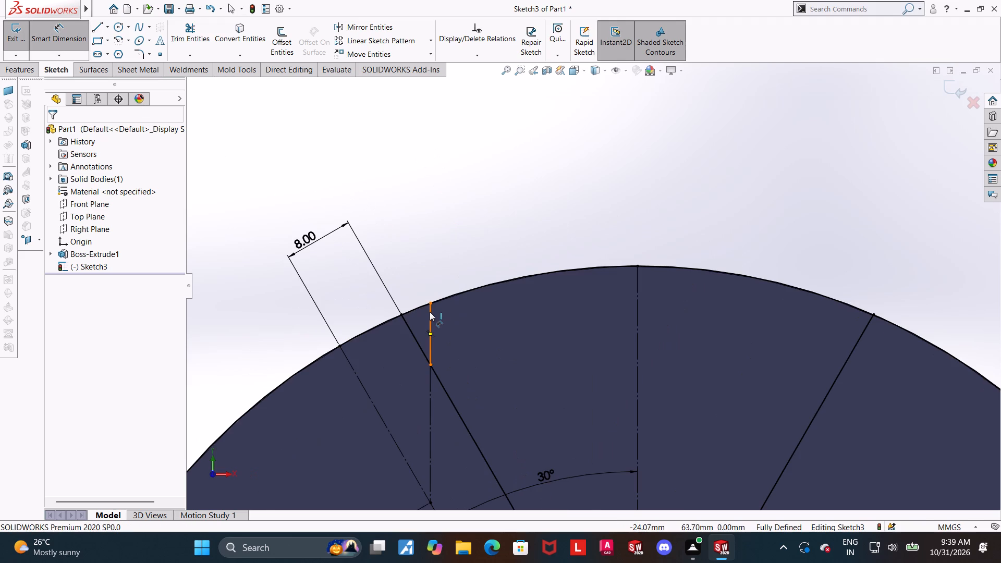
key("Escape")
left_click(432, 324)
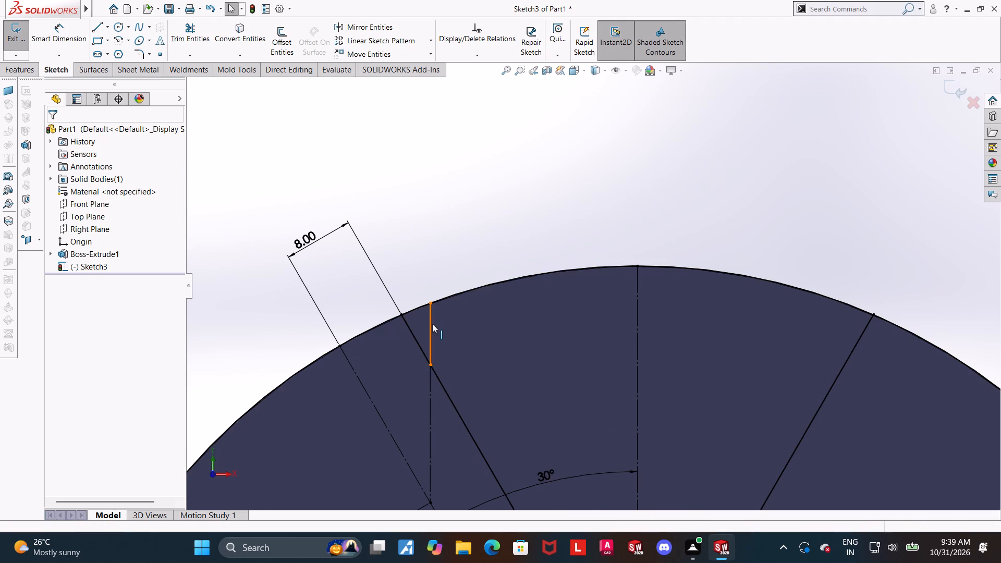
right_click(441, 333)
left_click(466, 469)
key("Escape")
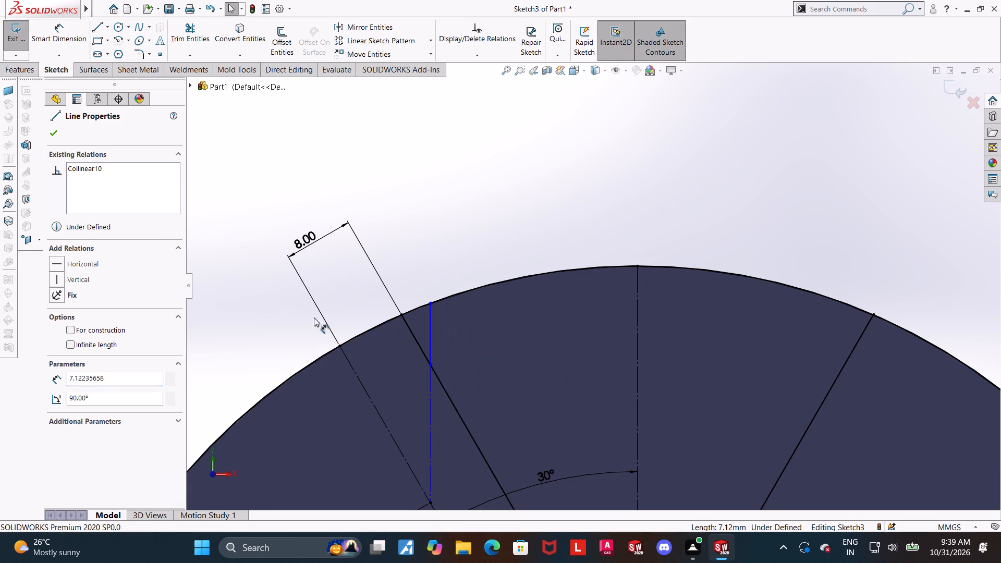
Dimension the angle between the short solid line and the angled construction line through the origin as 25°.
left_click(64, 40)
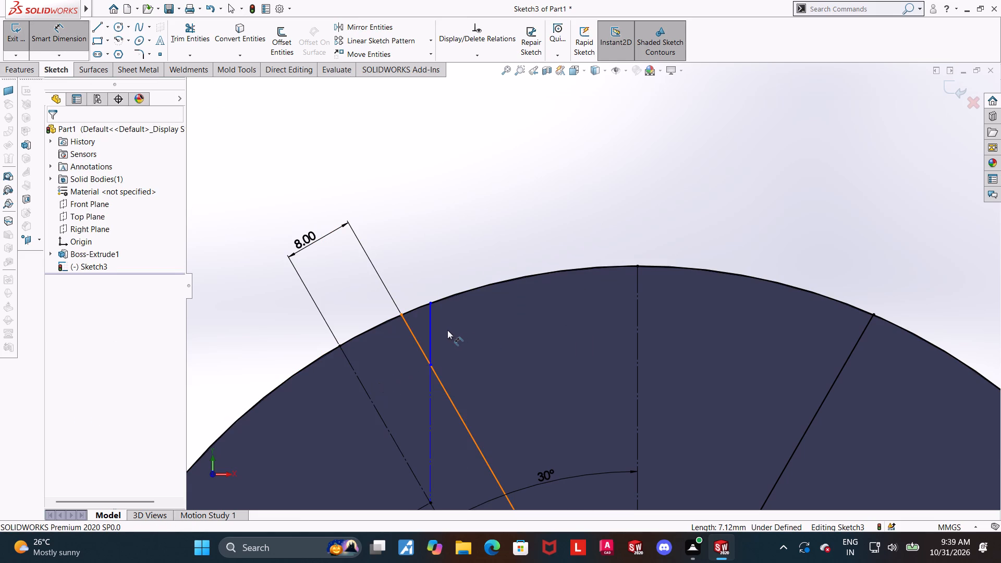
left_click(429, 319)
left_click(365, 389)
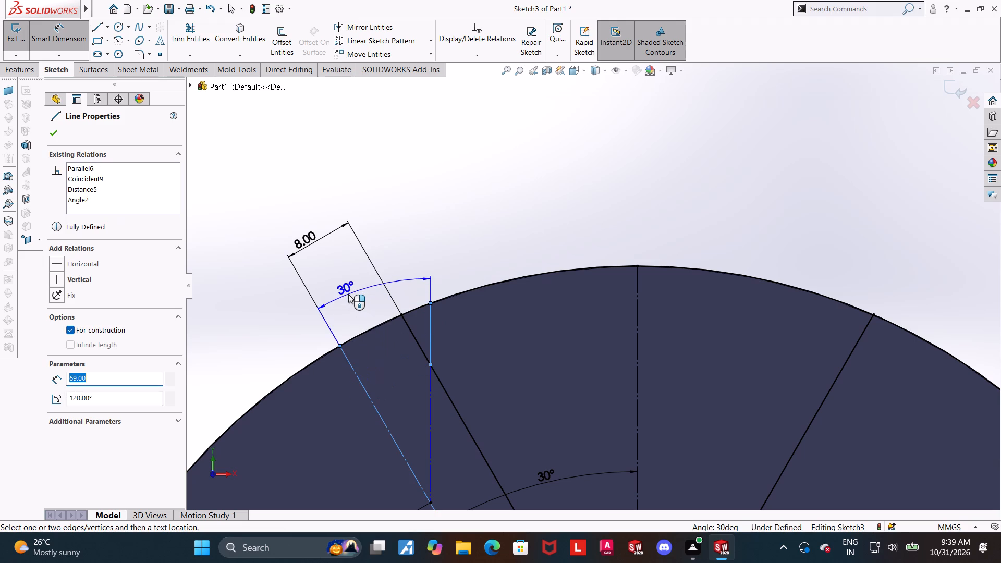
left_click(348, 290)
type("25")
key("Return")
key("Escape")
left_click(526, 244)
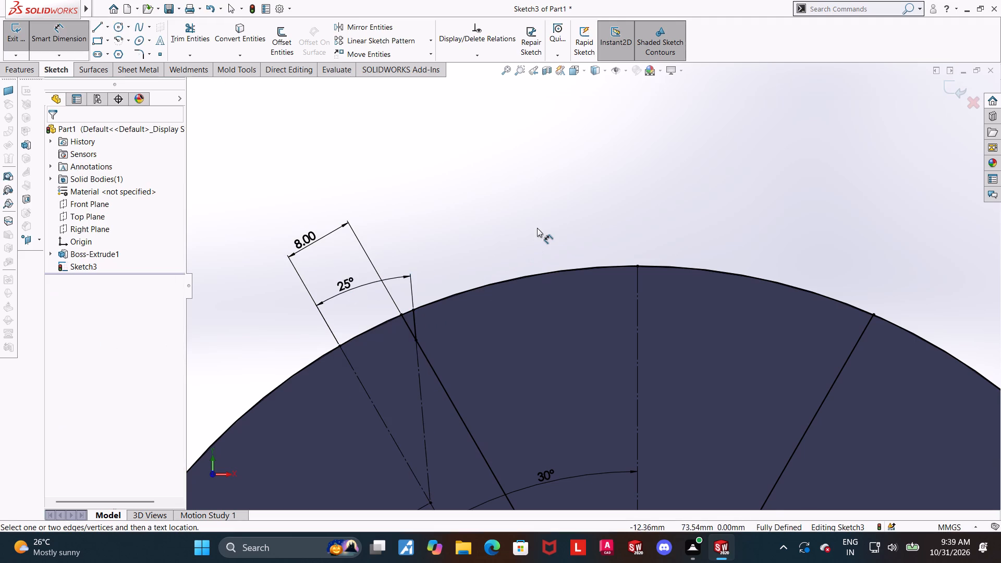
Trim the outer circle between the angled construction line and the short line, and the offset line's stub beyond the short line.
scroll(530, 222, "up", 1)
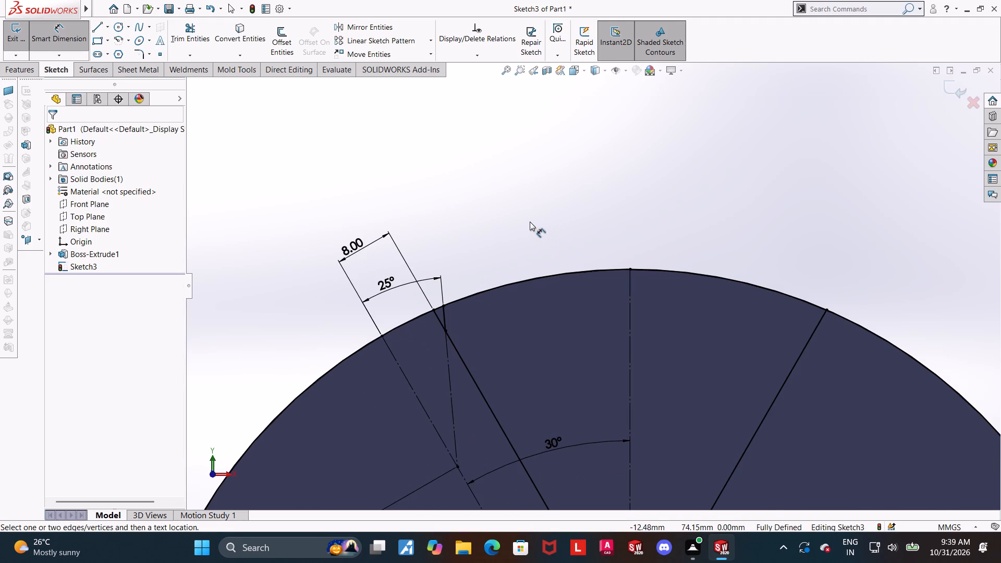
scroll(478, 324, "up", 5)
scroll(567, 346, "up", 3)
scroll(700, 387, "up", 3)
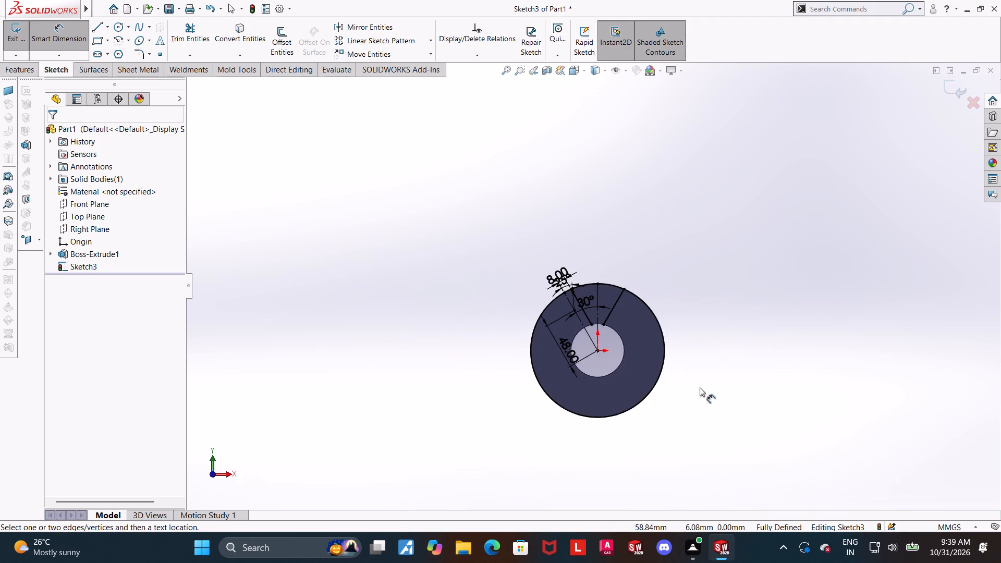
scroll(641, 322, "down", 12)
scroll(498, 245, "down", 2)
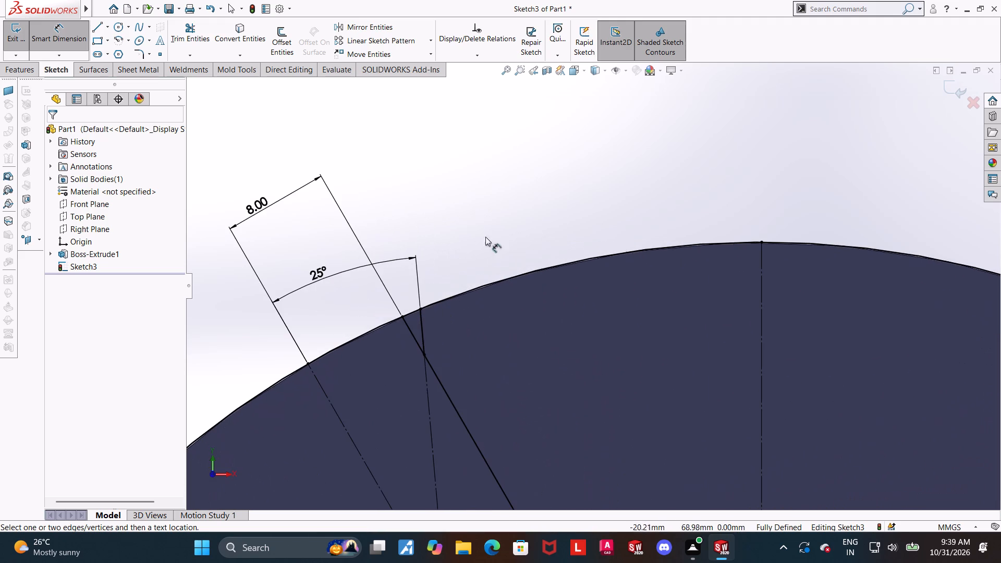
left_click(174, 34)
scroll(409, 237, "up", 1)
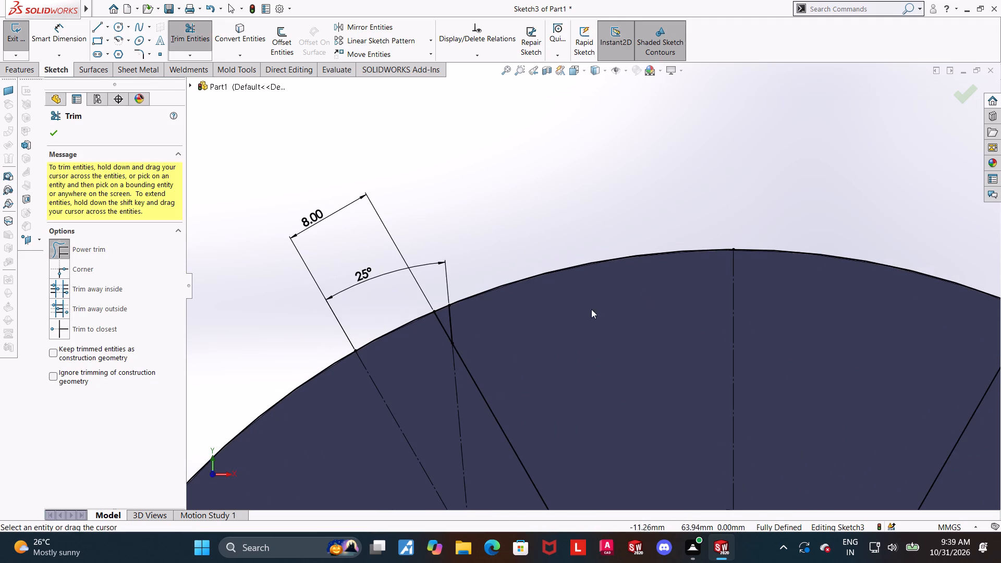
scroll(406, 321, "down", 5)
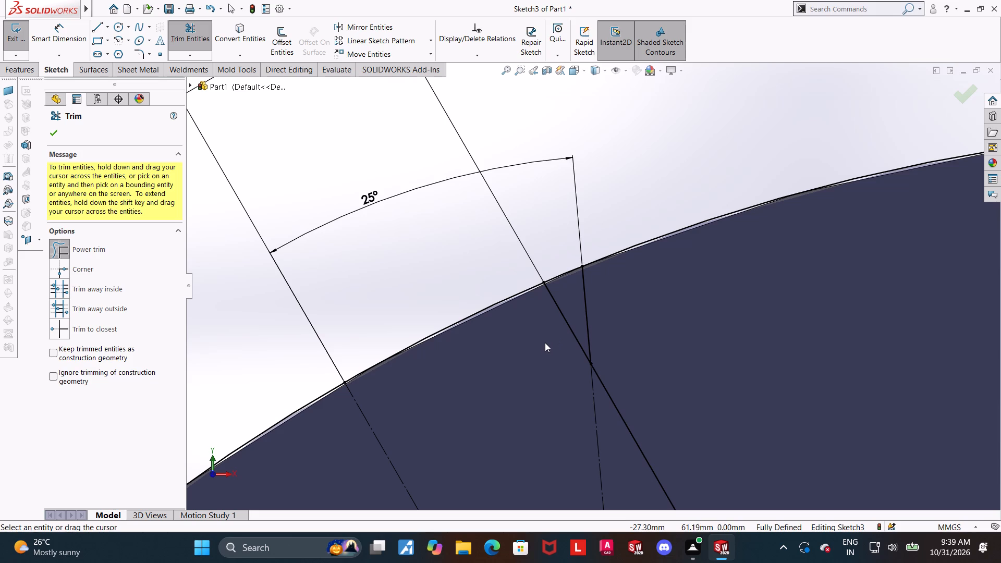
scroll(634, 328, "up", 13)
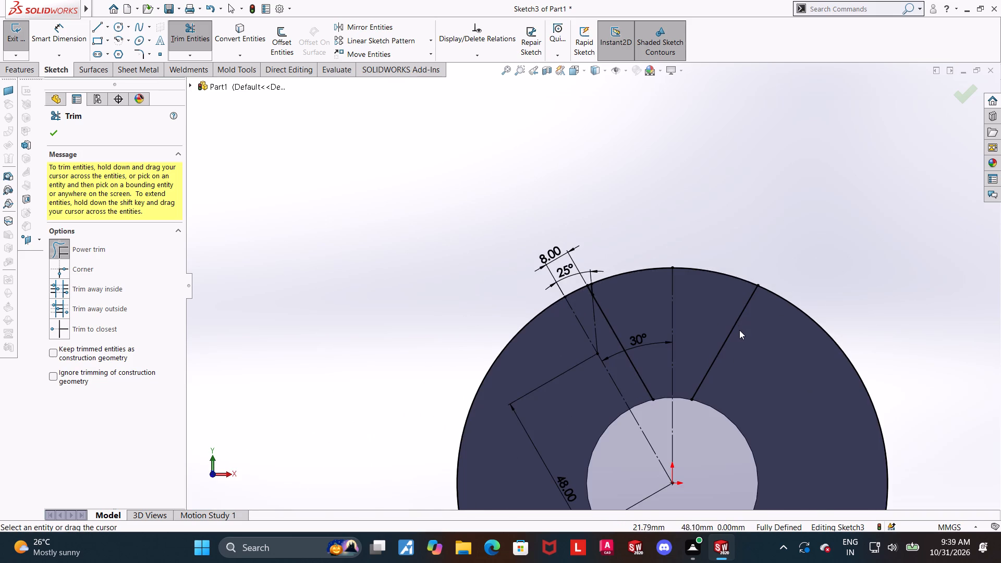
scroll(738, 327, "down", 2)
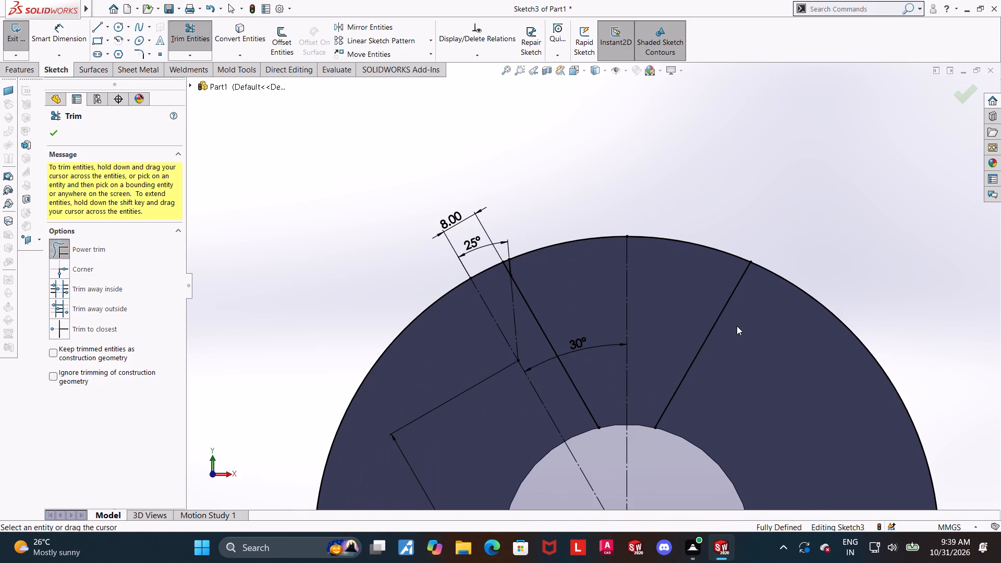
scroll(478, 277, "down", 5)
scroll(627, 247, "down", 2)
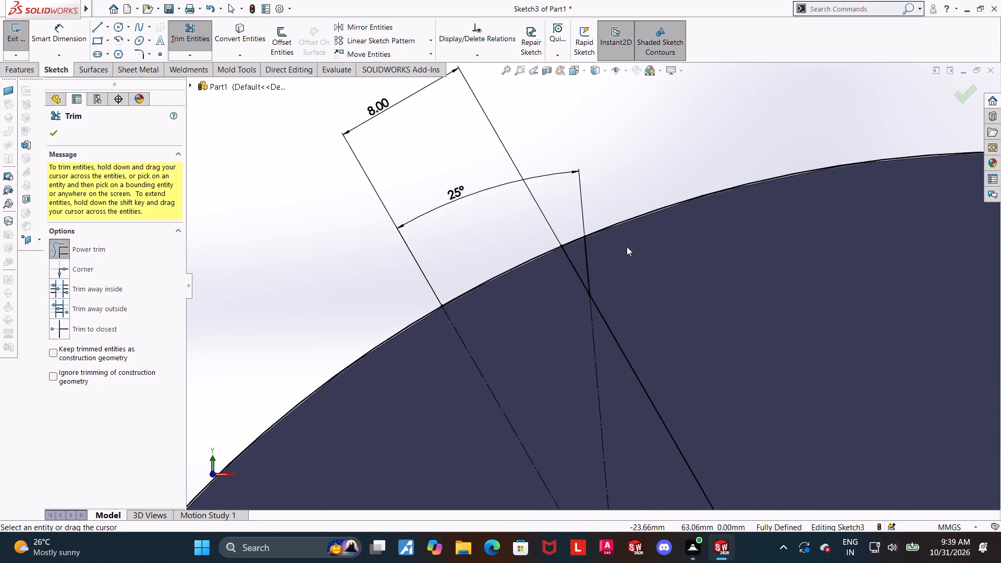
scroll(627, 247, "down", 2)
left_click_drag(531, 283, 531, 224)
scroll(529, 274, "up", 7)
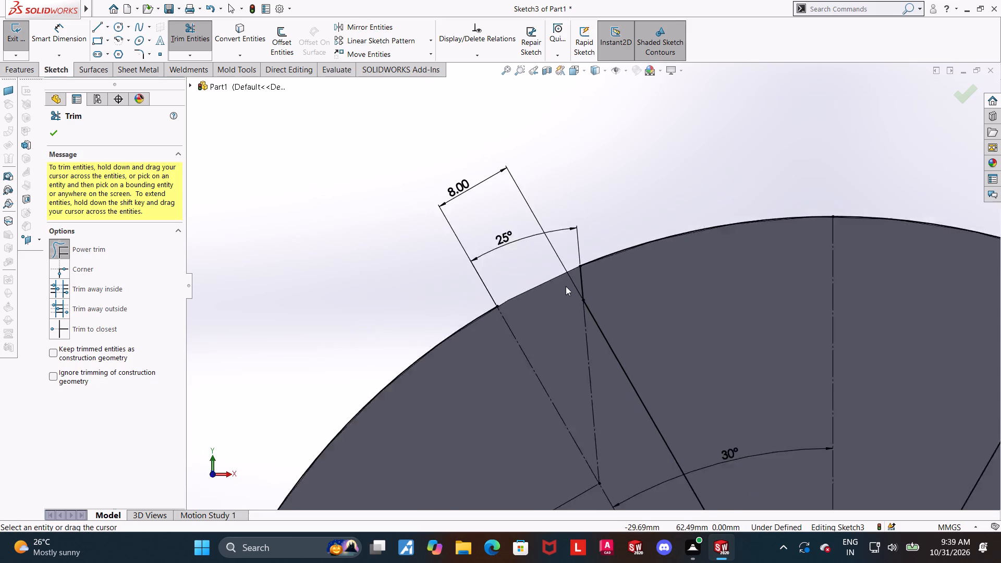
scroll(566, 286, "up", 3)
scroll(628, 268, "down", 6)
scroll(513, 302, "down", 5)
left_click_drag(454, 377, 483, 253)
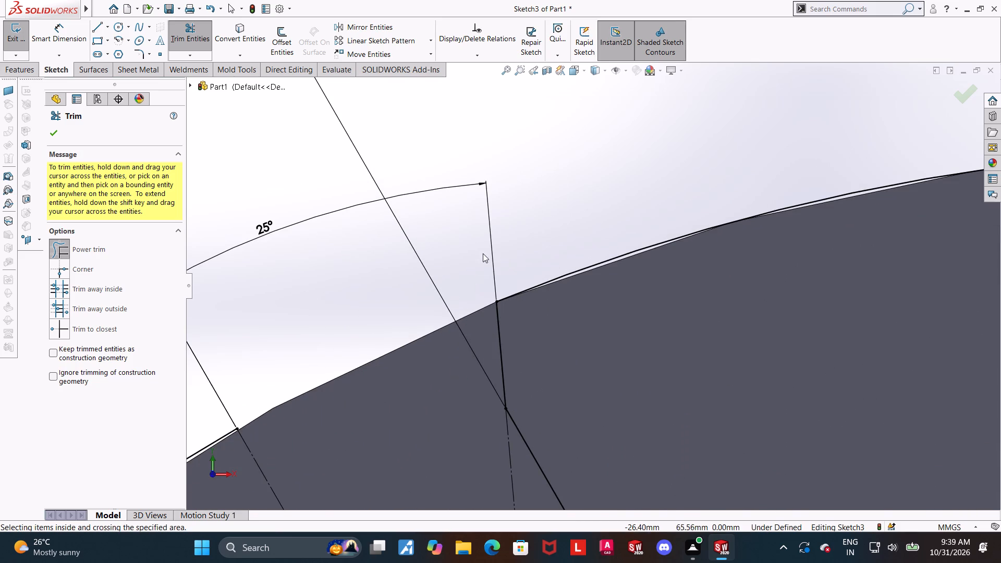
scroll(481, 272, "up", 13)
key("grave")
scroll(817, 329, "down", 2)
scroll(682, 314, "down", 1)
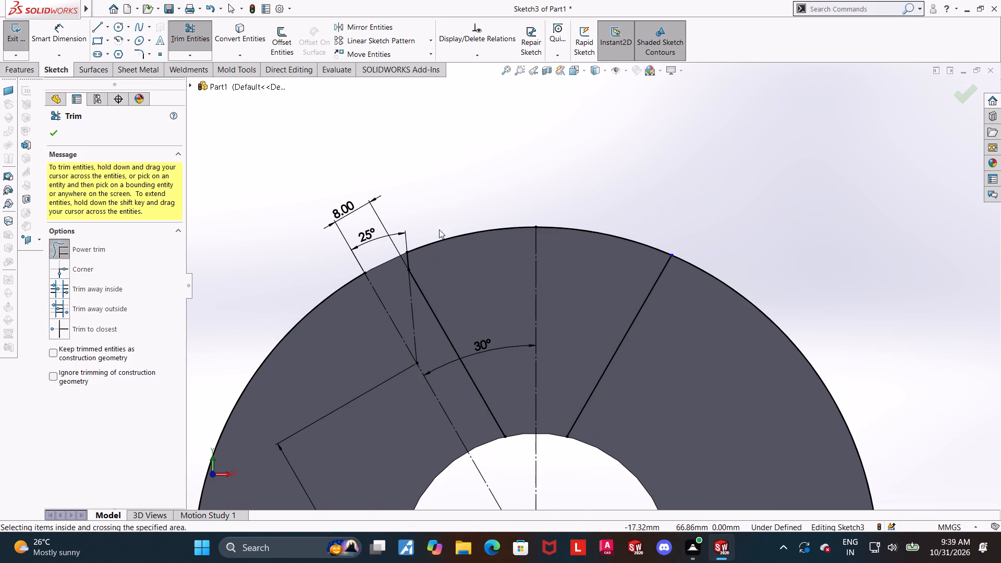
Mirror the short edge line about the vertical centerline, keeping the original as a copy source.
left_click(365, 26)
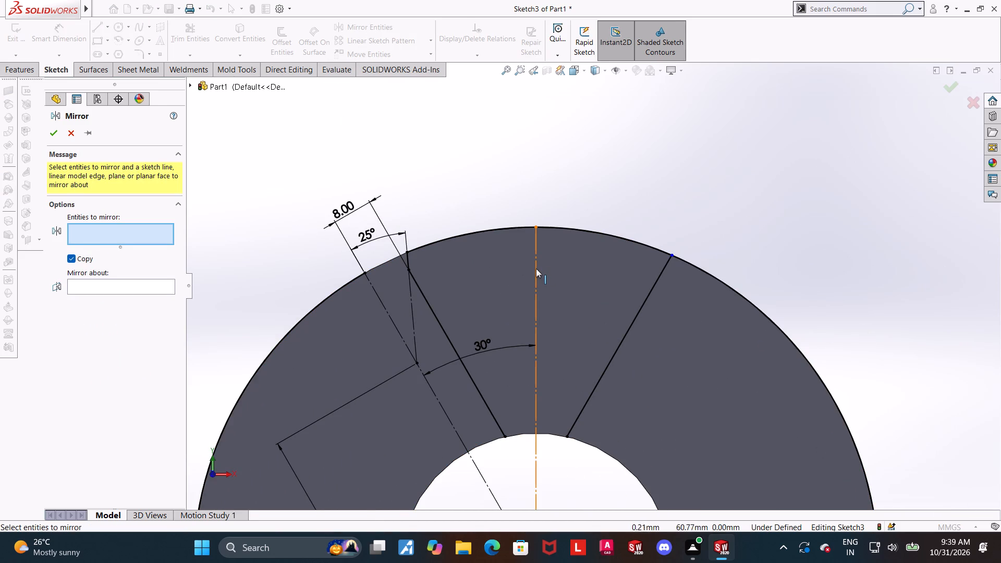
left_click(536, 268)
double_click(99, 279)
left_click(101, 283)
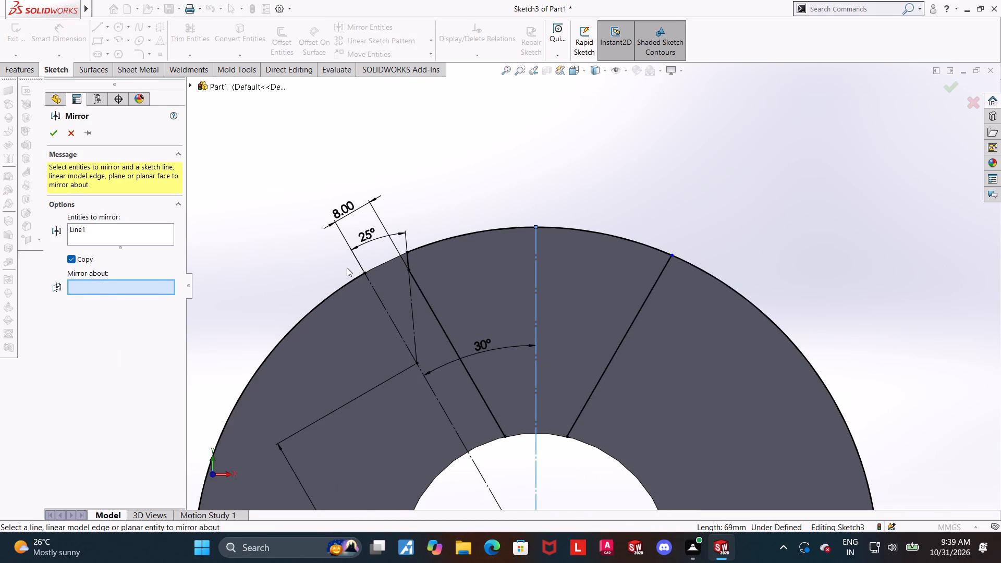
left_click(91, 232)
right_click(91, 232)
left_click(106, 256)
scroll(428, 274, "down", 4)
left_click(432, 250)
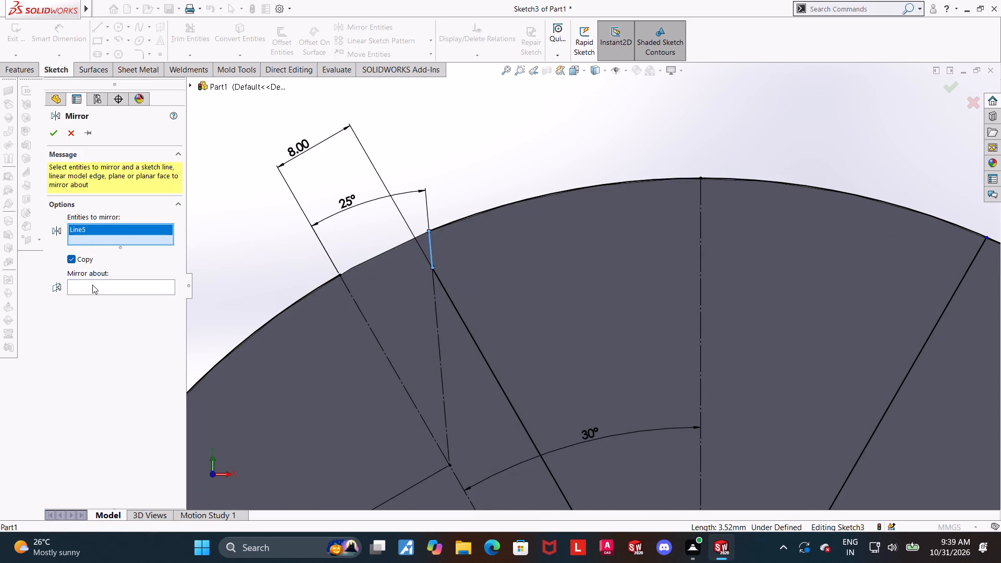
left_click(92, 285)
double_click(697, 306)
scroll(700, 306, "up", 4)
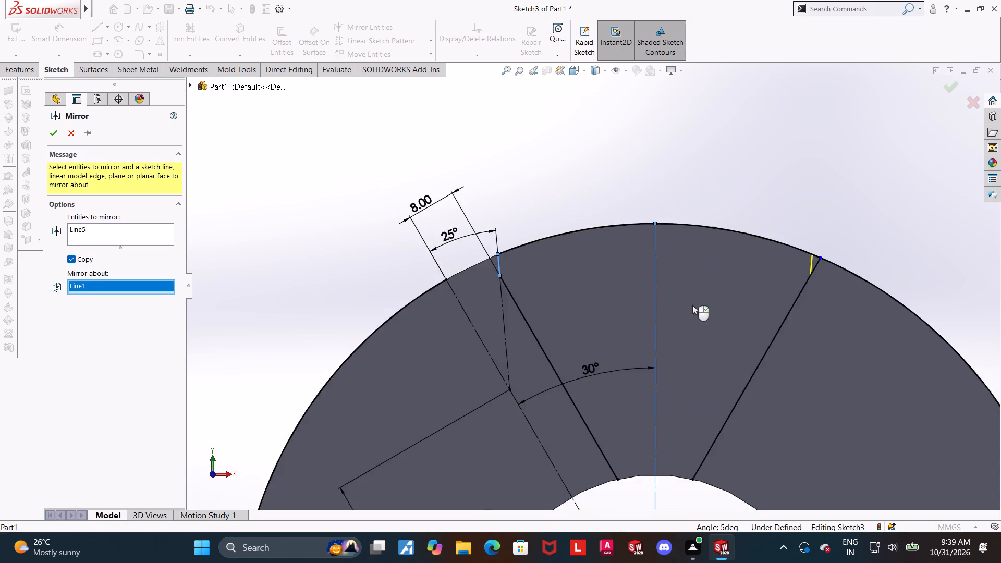
left_click(59, 128)
Trim the opposite offset line's stub beyond the mirrored short line and the remaining outer circle outside the wedge.
left_click(191, 31)
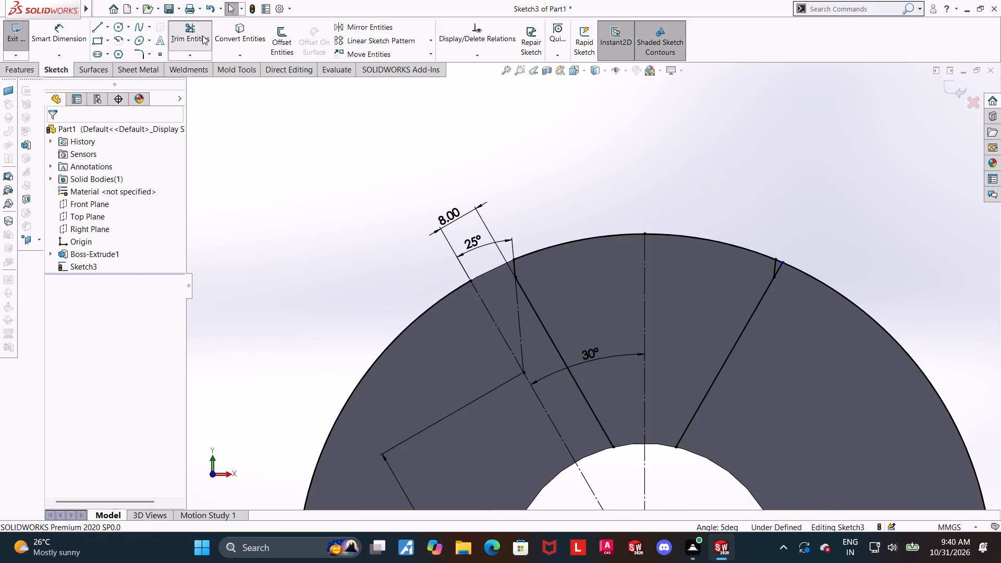
scroll(797, 262, "down", 6)
left_click_drag(651, 297, 643, 254)
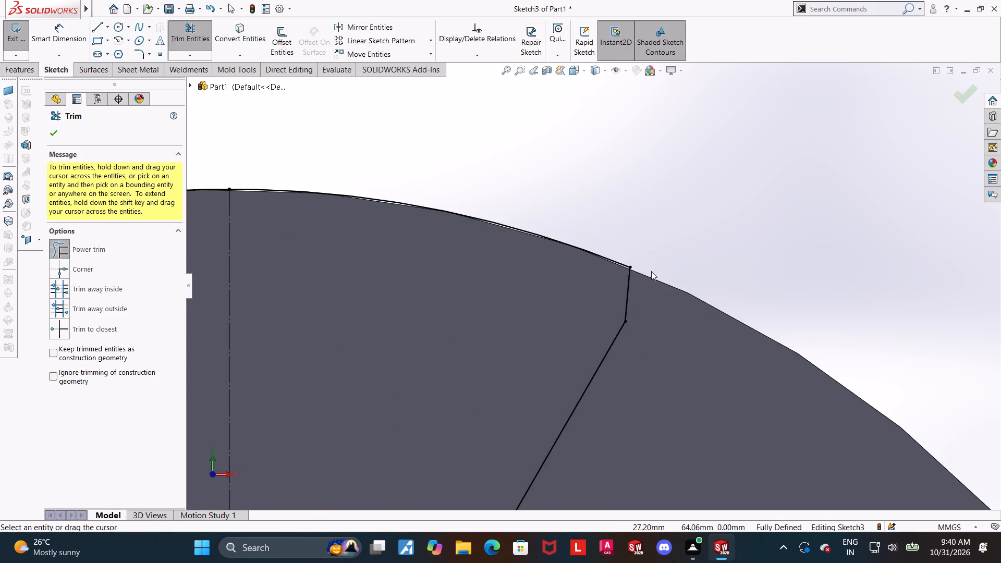
scroll(651, 273, "up", 10)
scroll(598, 427, "up", 4)
left_click_drag(621, 404, 652, 485)
scroll(626, 332, "up", 2)
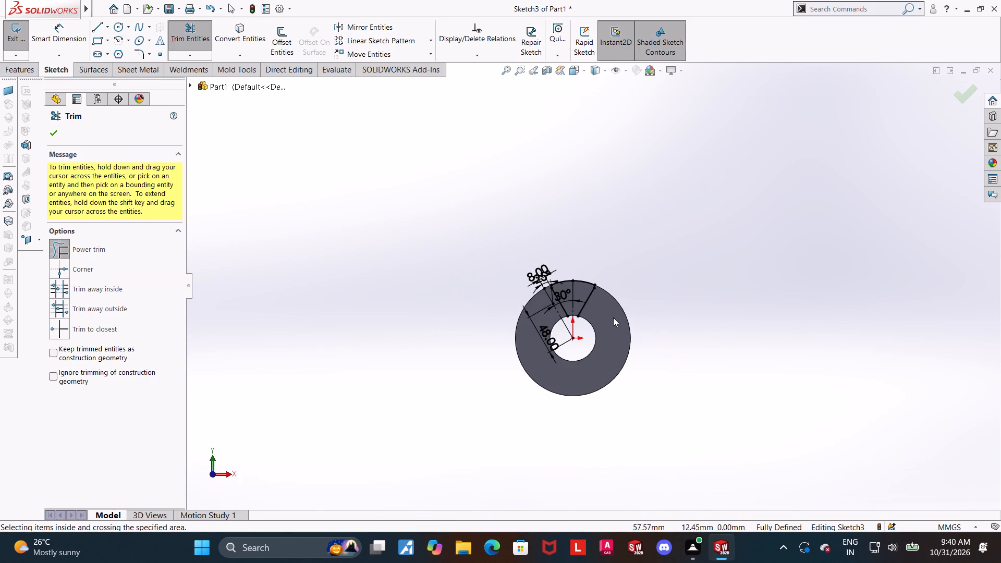
scroll(585, 306, "down", 8)
key("grave")
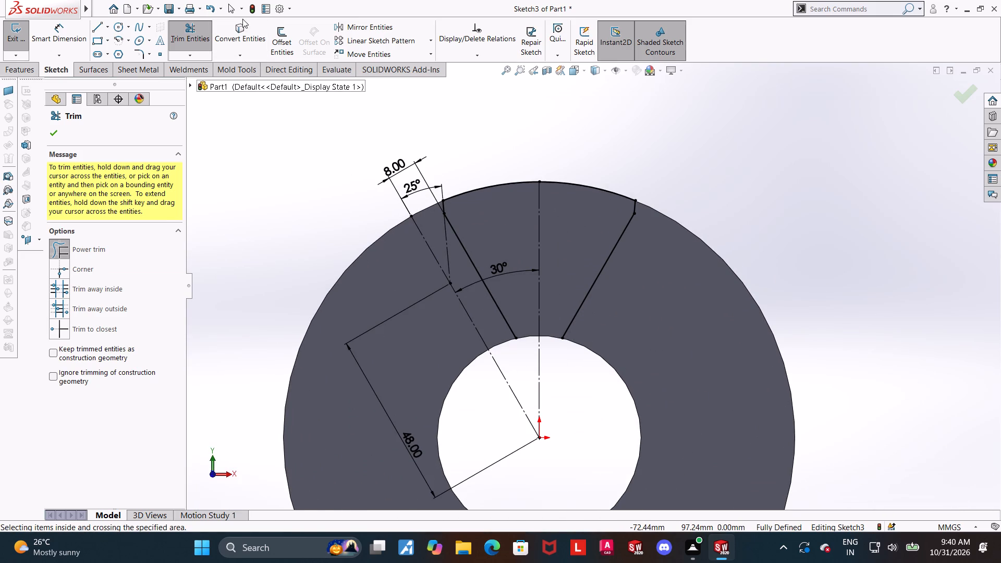
Convert the ring's 55 mm inner hole edge into a sketch circle.
left_click(242, 19)
left_click(243, 36)
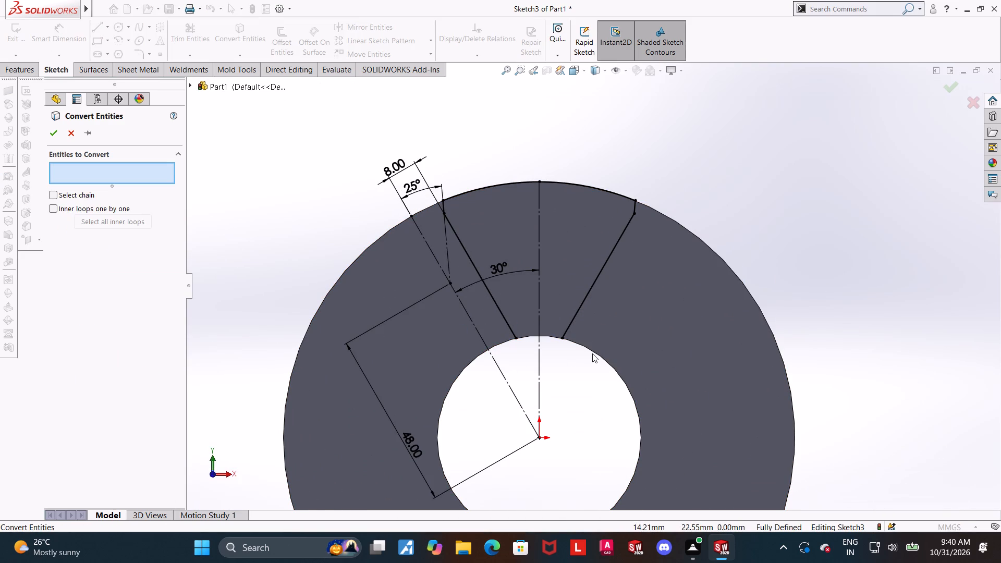
left_click(592, 351)
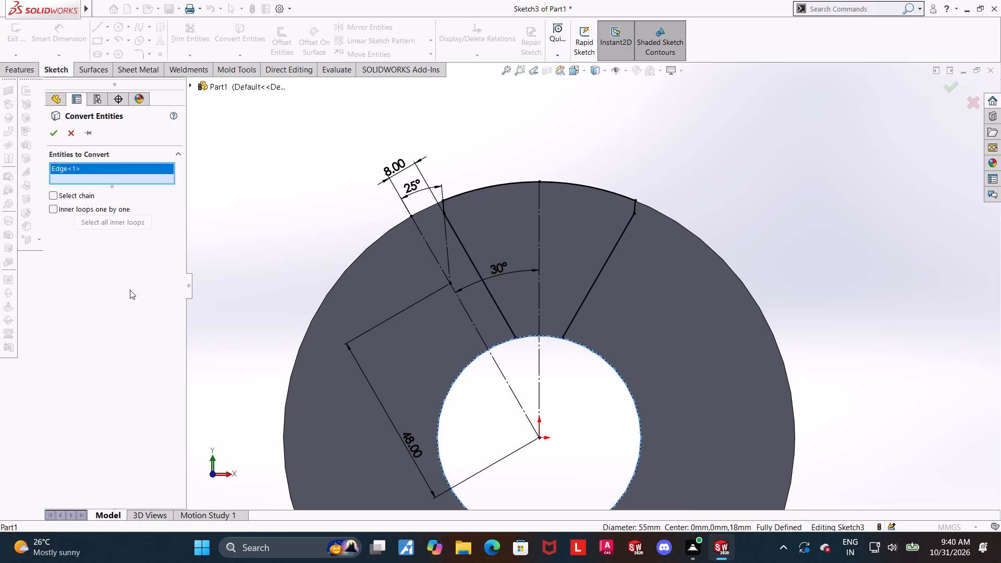
left_click(57, 133)
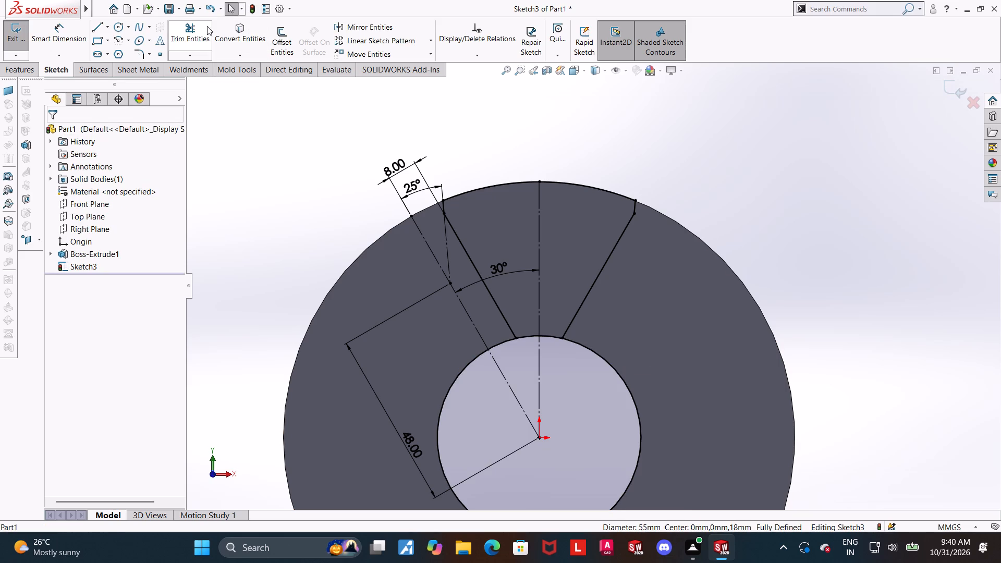
Trim the converted inner circle so only the arc between the two offset lines closes the wedge profile.
left_click(197, 26)
left_click_drag(617, 415, 688, 405)
scroll(794, 437, "up", 2)
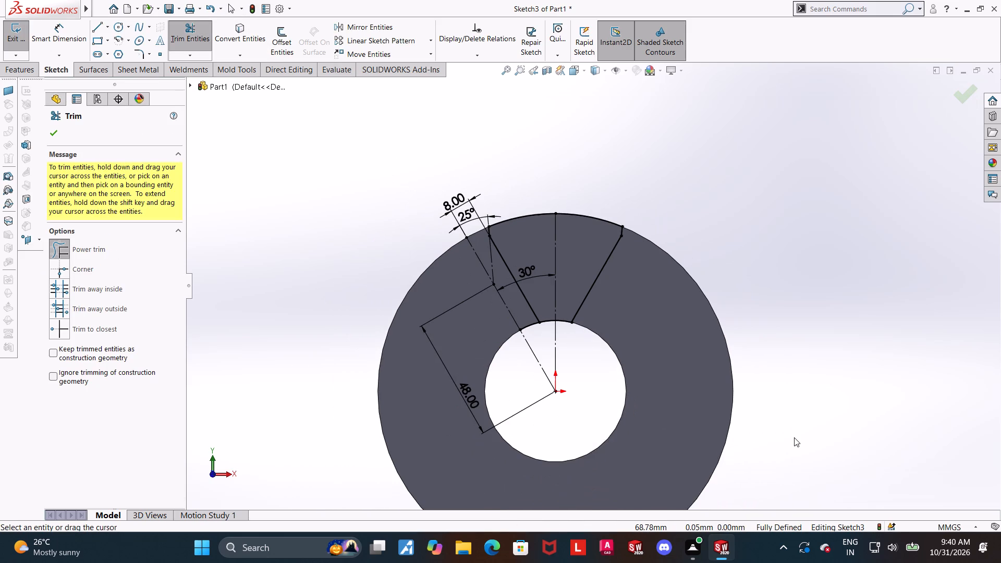
scroll(789, 433, "up", 1)
scroll(565, 220, "down", 3)
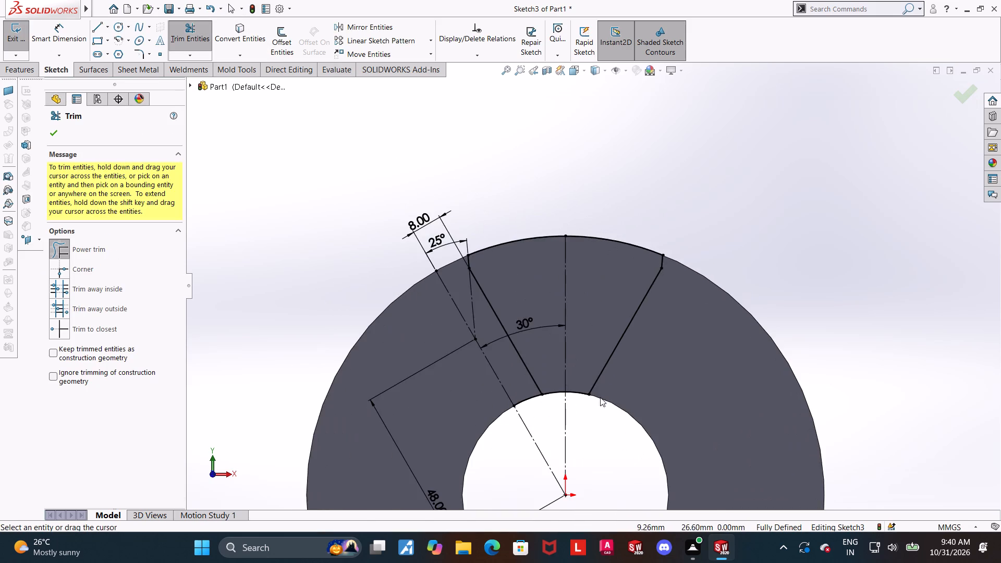
scroll(598, 404, "down", 3)
key("grave")
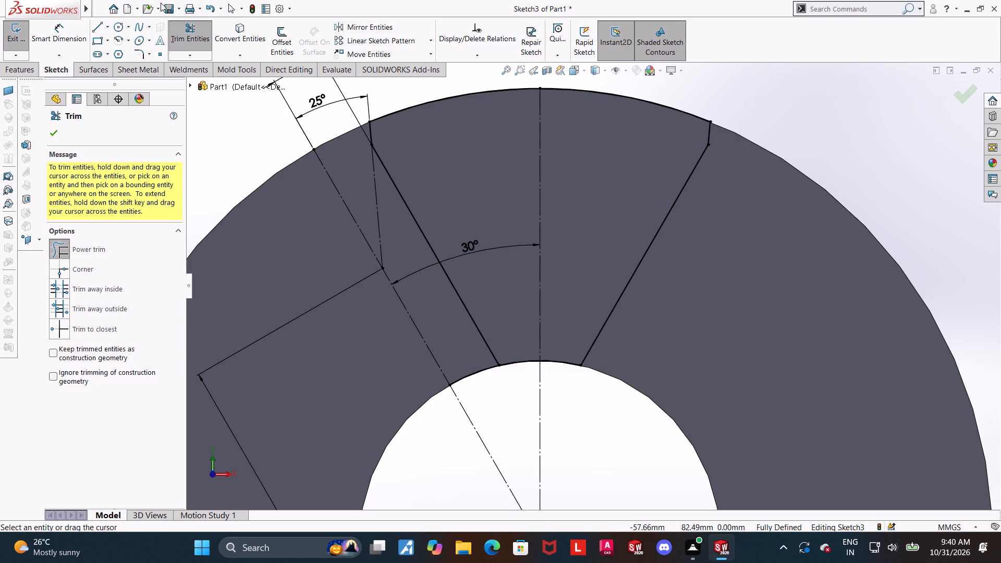
left_click_drag(479, 388, 463, 335)
scroll(603, 400, "up", 4)
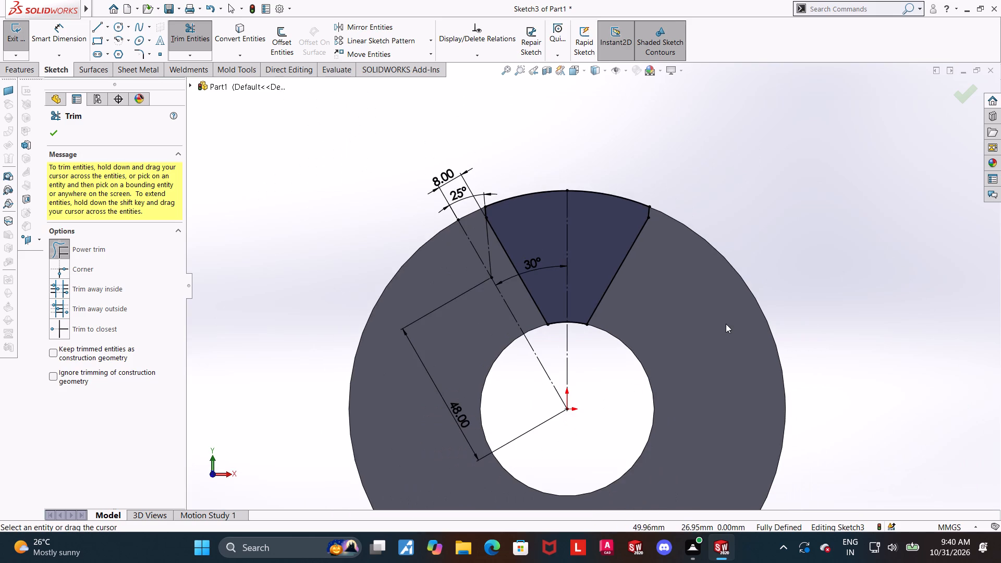
Examine the trimmed wedge profile and its dimensions between the inner hole and the outer circle.
key("grave")
scroll(724, 282, "up", 1)
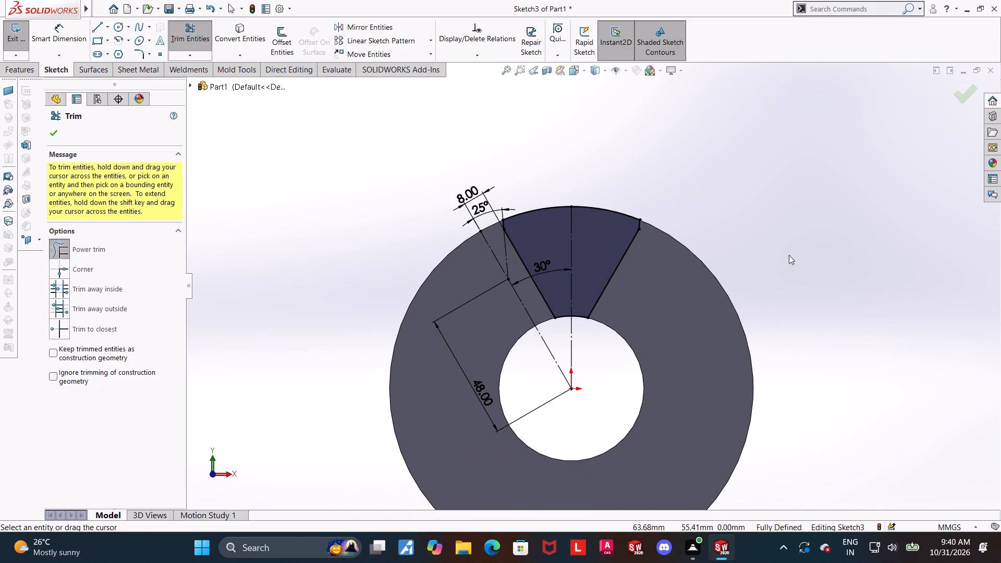
scroll(790, 281, "down", 1)
scroll(587, 269, "down", 1)
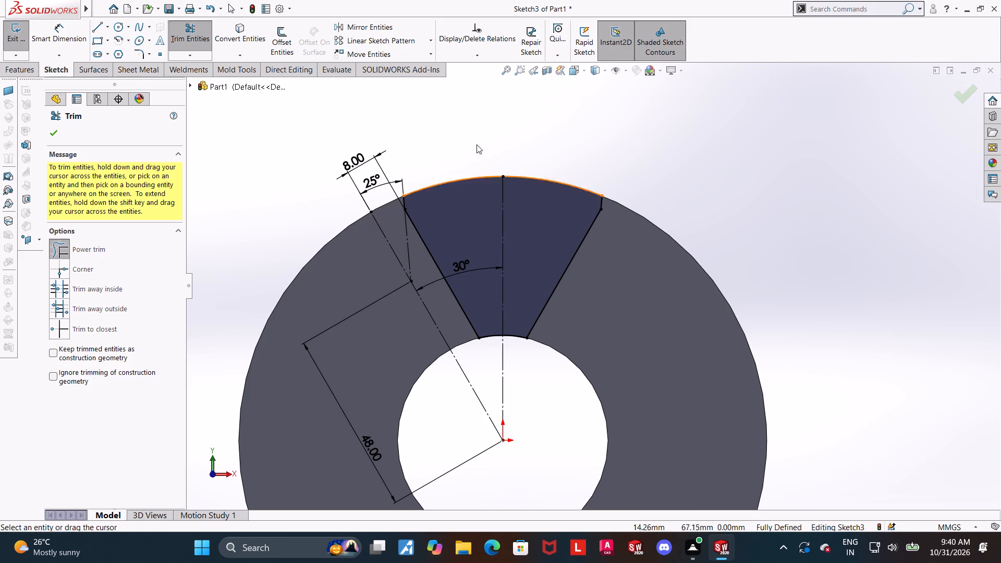
key("grave")
scroll(628, 248, "up", 3)
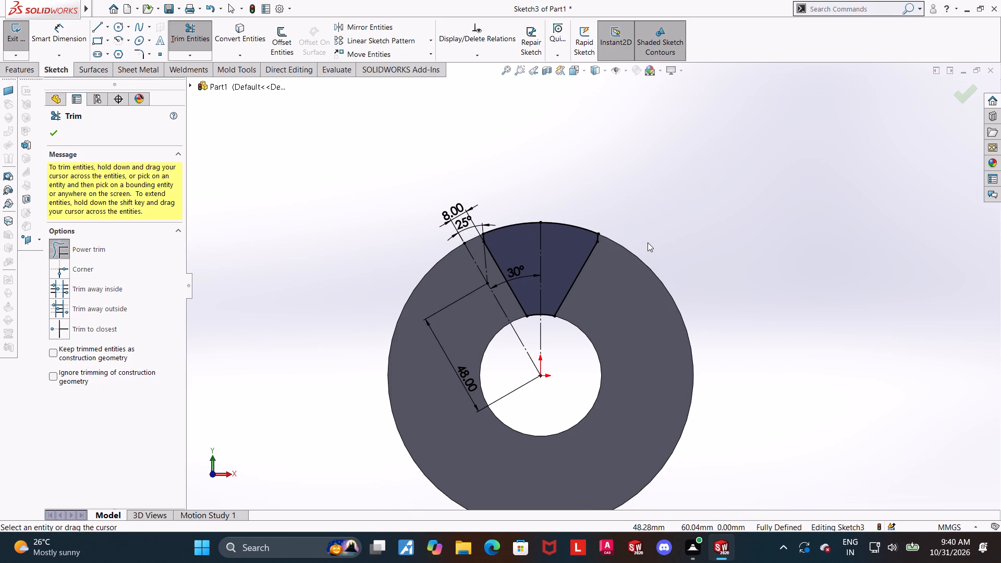
scroll(648, 242, "up", 1)
scroll(577, 252, "down", 2)
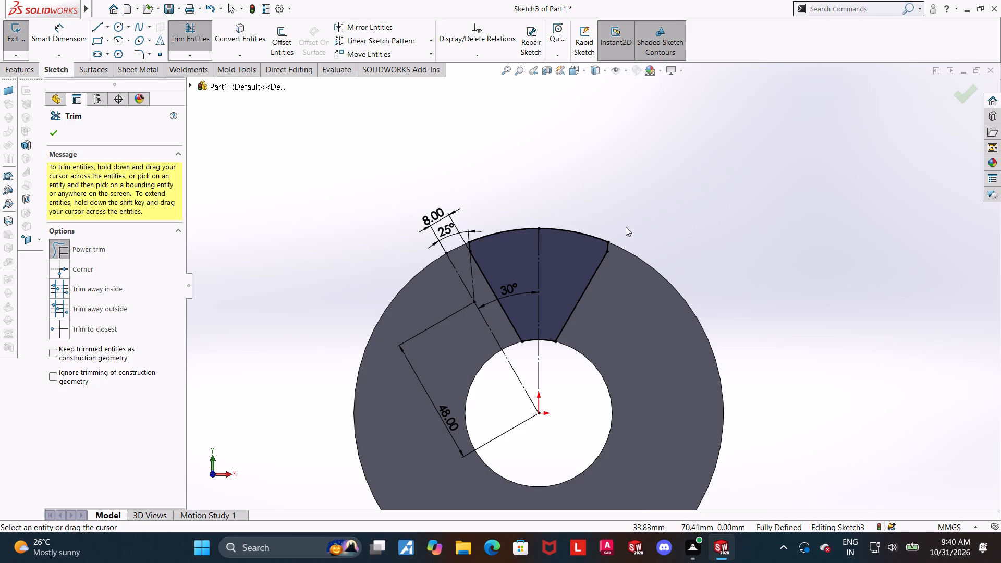
scroll(719, 333, "up", 4)
scroll(628, 361, "down", 2)
scroll(594, 335, "down", 1)
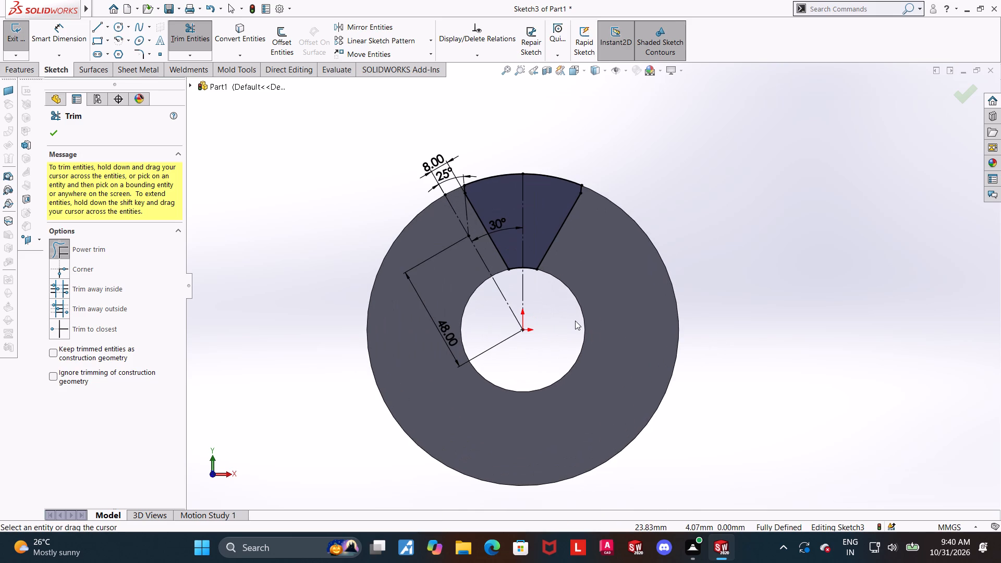
Finish trimming and exit the wedge sketch.
left_click(968, 93)
middle_click_drag(652, 402, 648, 254)
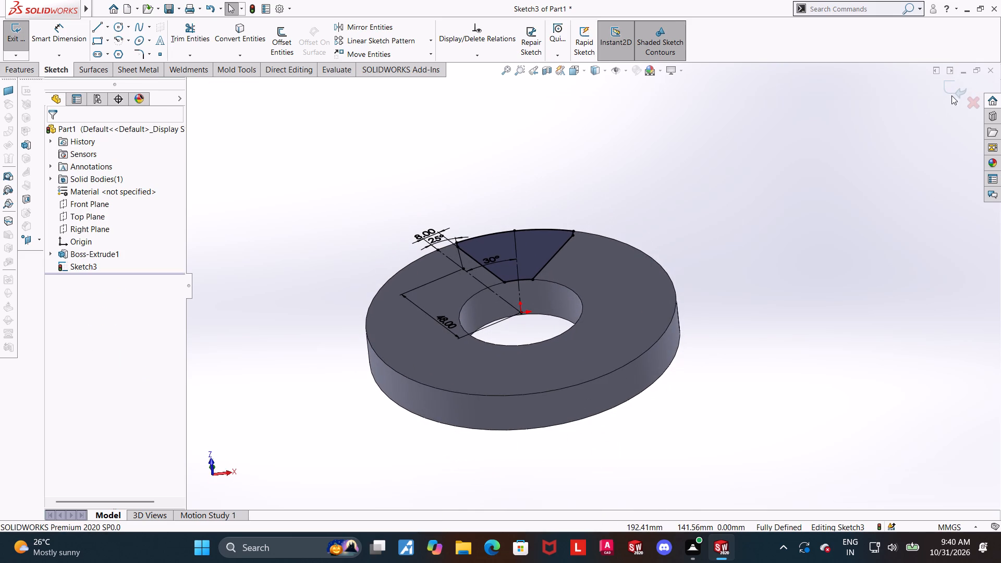
left_click(954, 80)
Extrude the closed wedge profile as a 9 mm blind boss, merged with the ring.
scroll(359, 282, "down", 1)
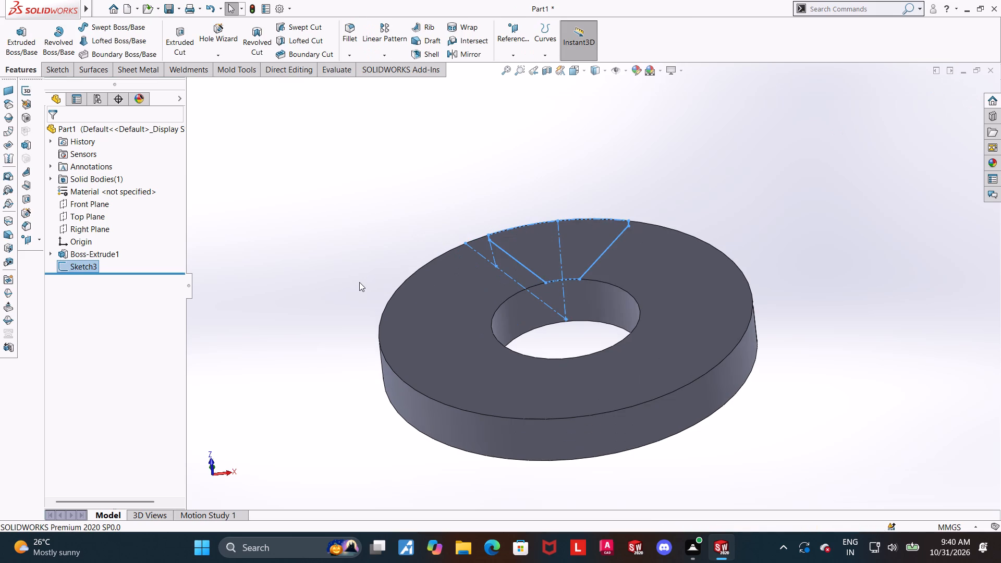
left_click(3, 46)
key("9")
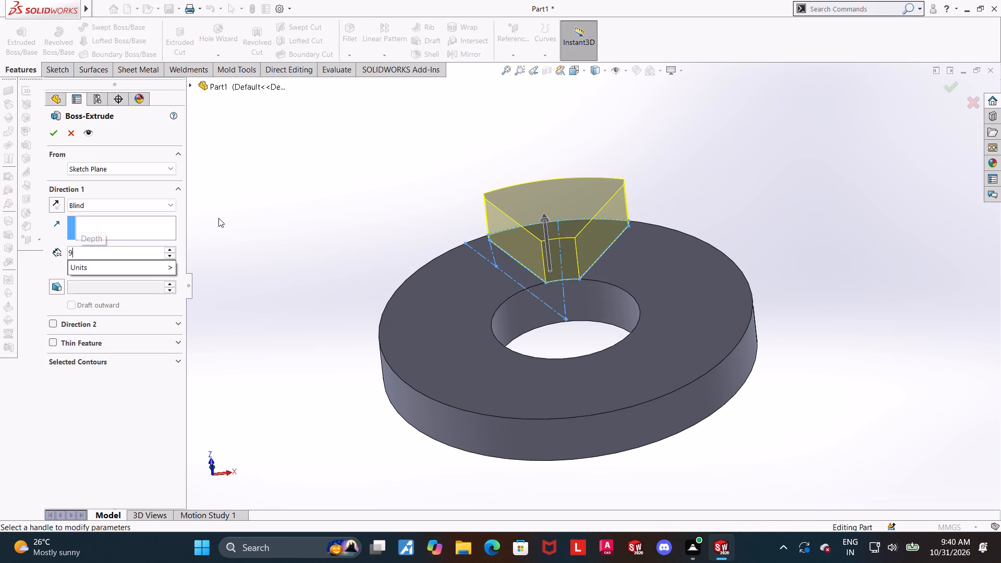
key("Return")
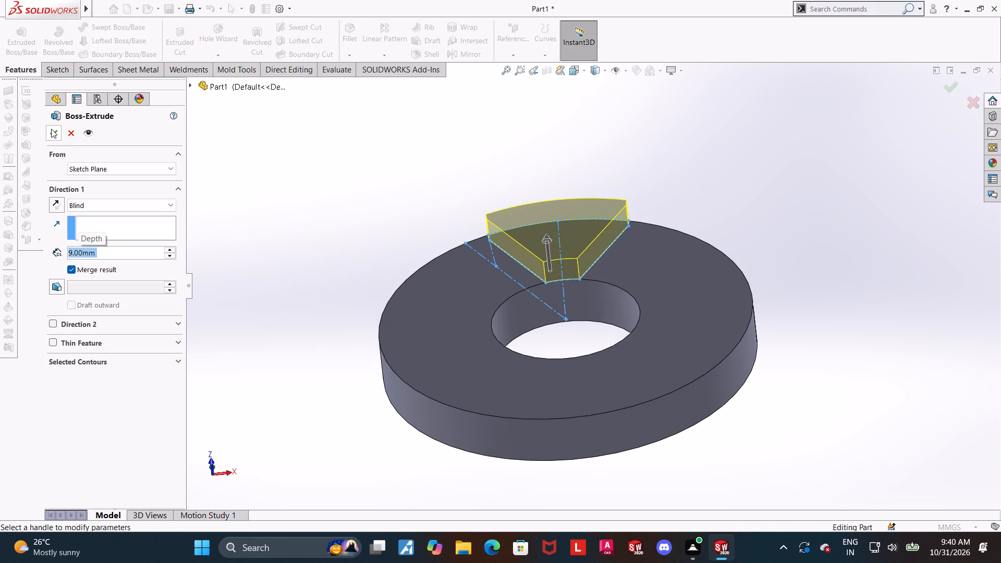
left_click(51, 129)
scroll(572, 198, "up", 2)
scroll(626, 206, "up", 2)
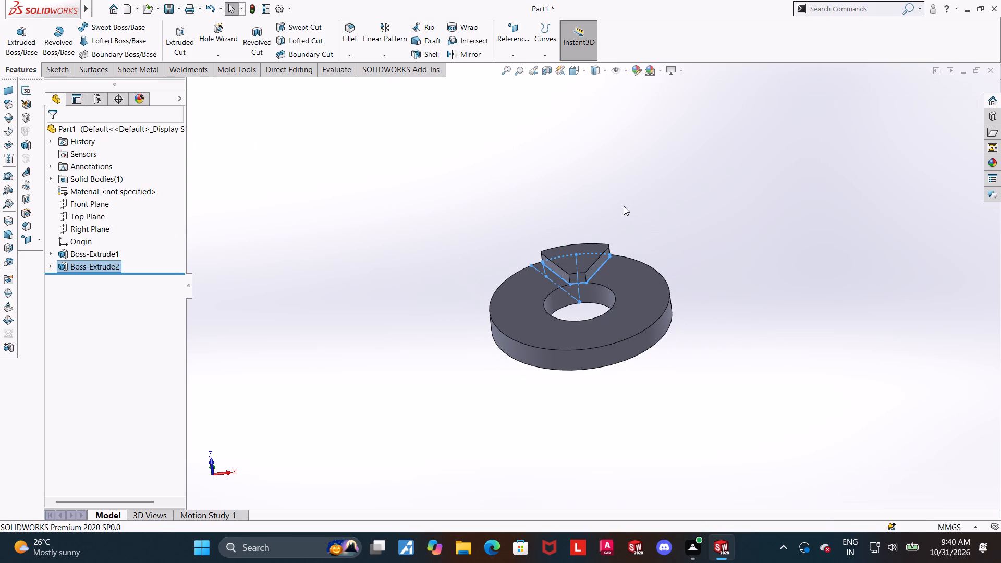
Examine the wedge boss on the ring's face from the front, the side and oblique angles.
scroll(634, 279, "down", 2)
scroll(547, 229, "down", 1)
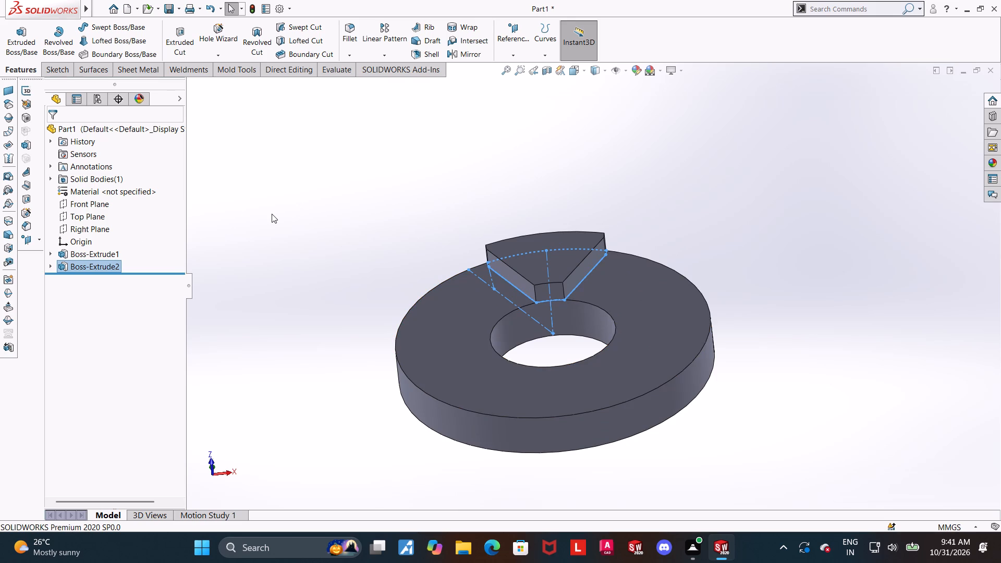
middle_click_drag(478, 233, 475, 255)
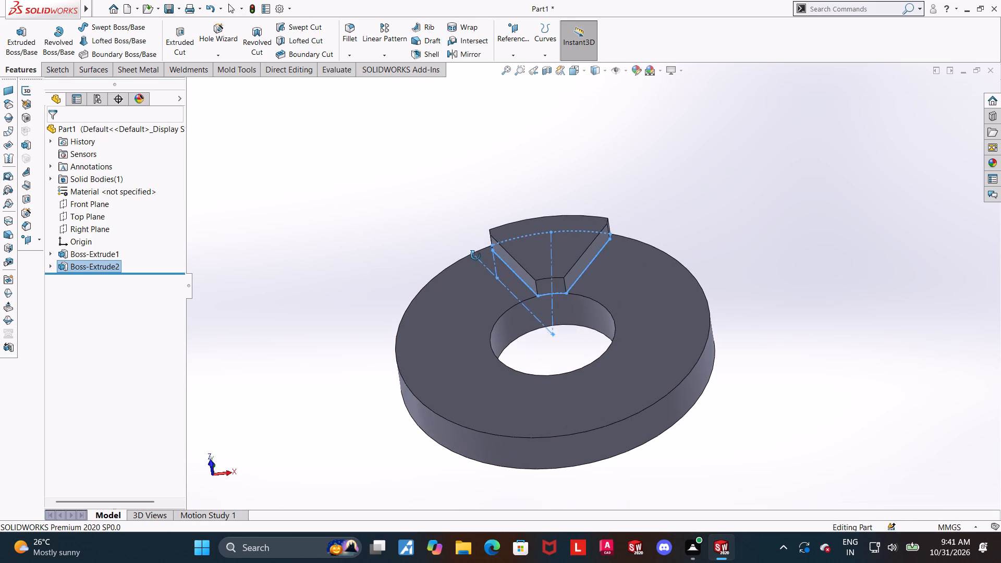
middle_click_drag(475, 255, 462, 315)
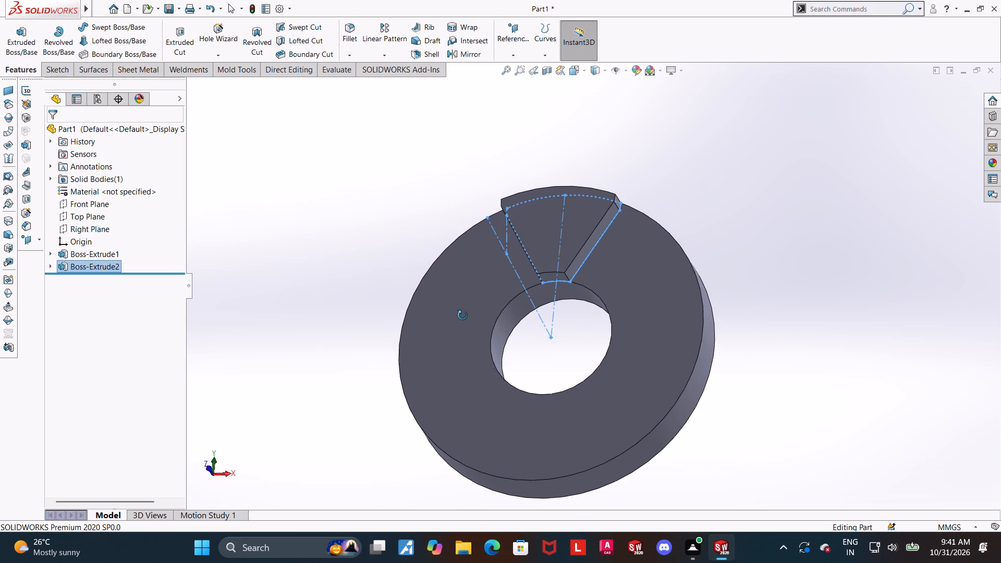
middle_click_drag(462, 315, 451, 335)
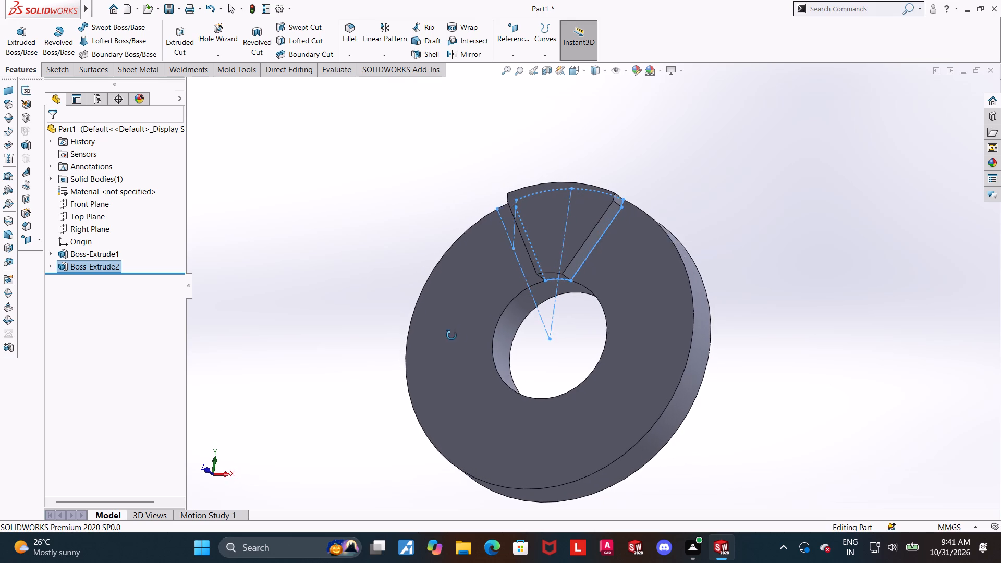
middle_click_drag(451, 335, 472, 274)
left_click(680, 225)
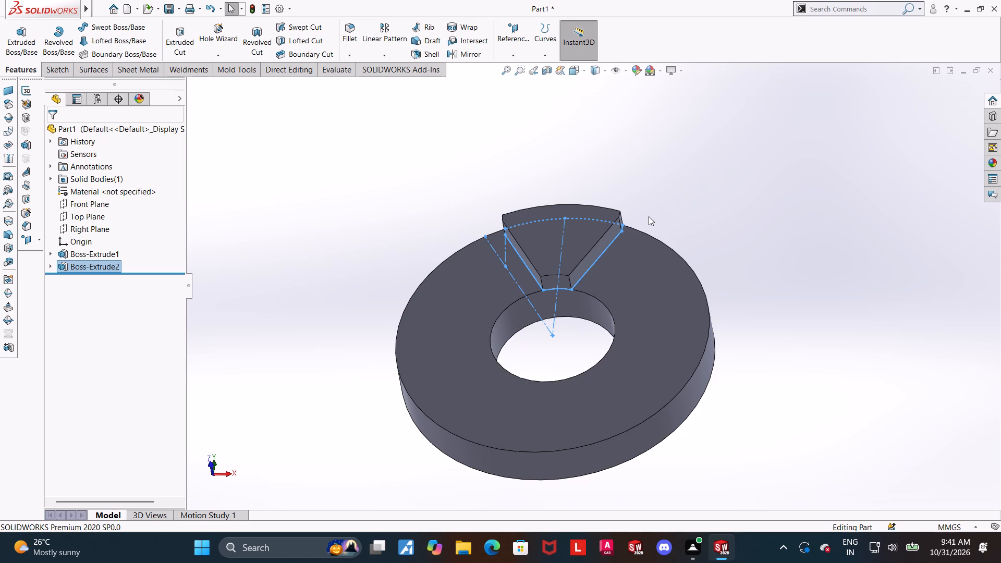
middle_click_drag(663, 214, 642, 234)
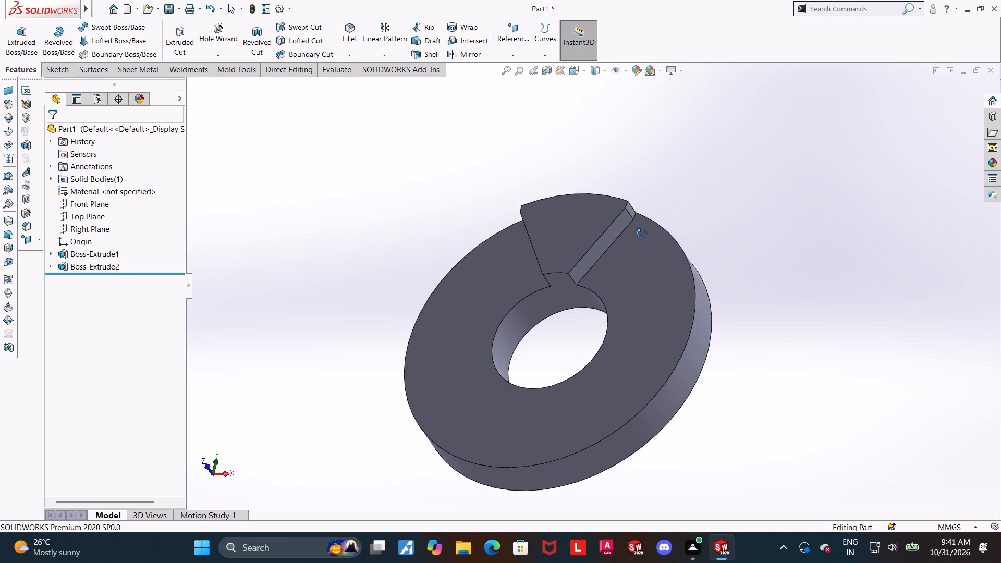
middle_click_drag(642, 234, 665, 301)
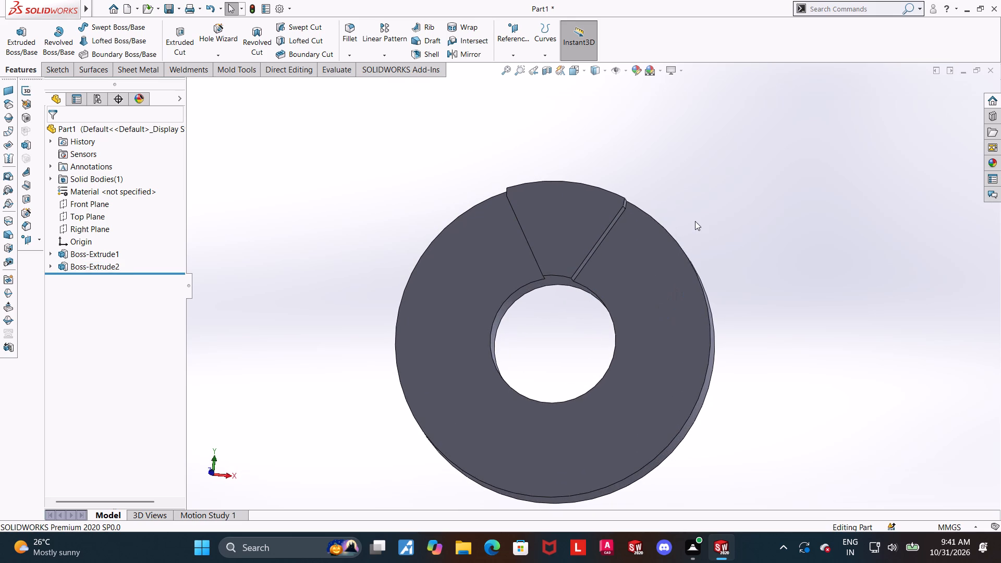
middle_click_drag(774, 214, 738, 213)
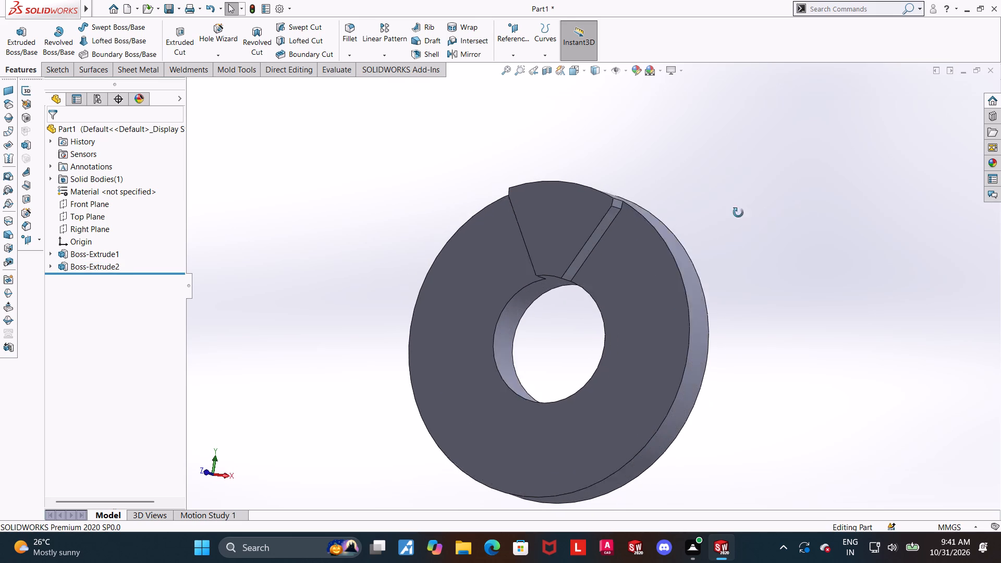
middle_click_drag(738, 213, 771, 152)
middle_click_drag(601, 261, 615, 167)
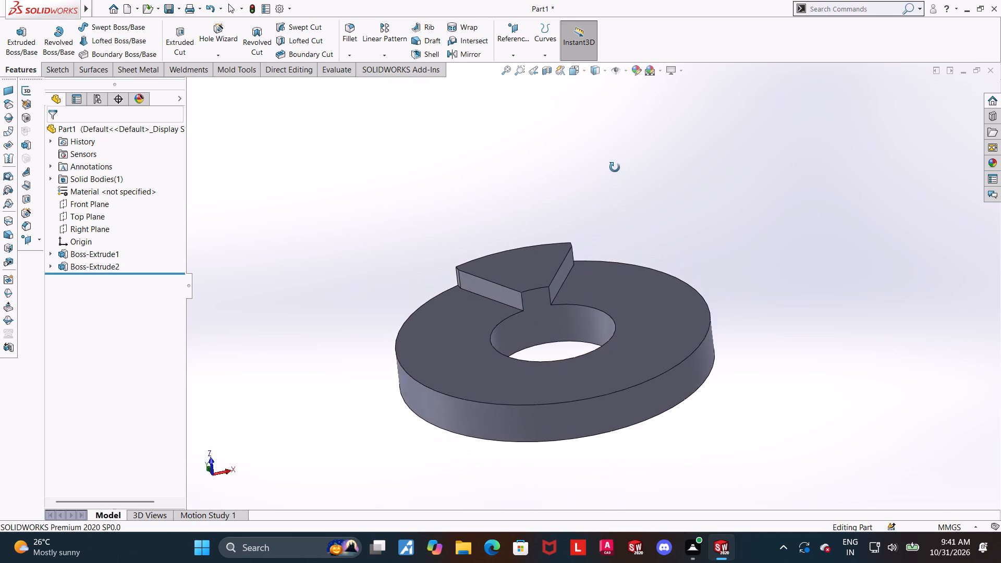
middle_click_drag(615, 167, 639, 126)
middle_click_drag(622, 223, 623, 186)
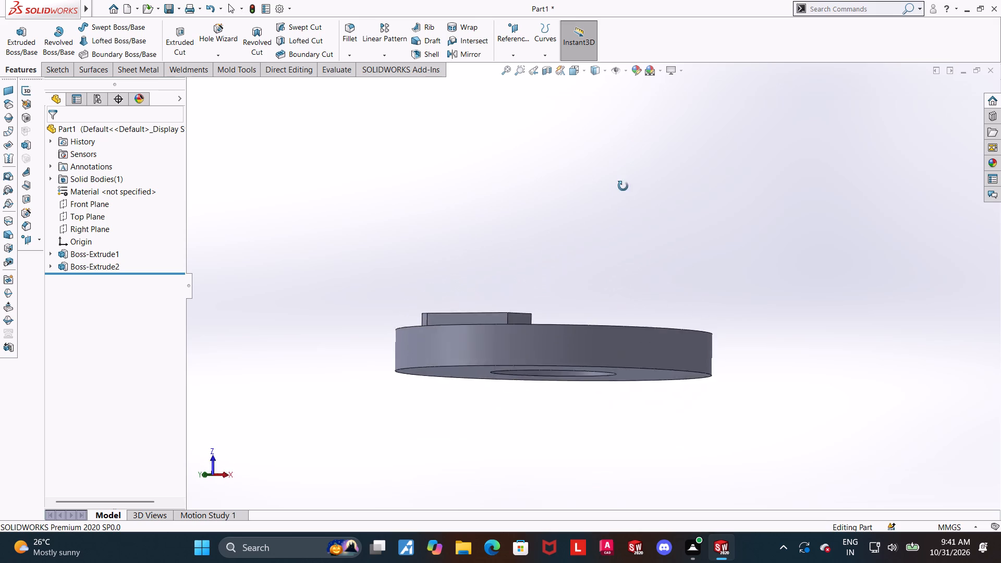
middle_click_drag(623, 186, 627, 171)
scroll(602, 180, "down", 2)
middle_click_drag(553, 274, 561, 405)
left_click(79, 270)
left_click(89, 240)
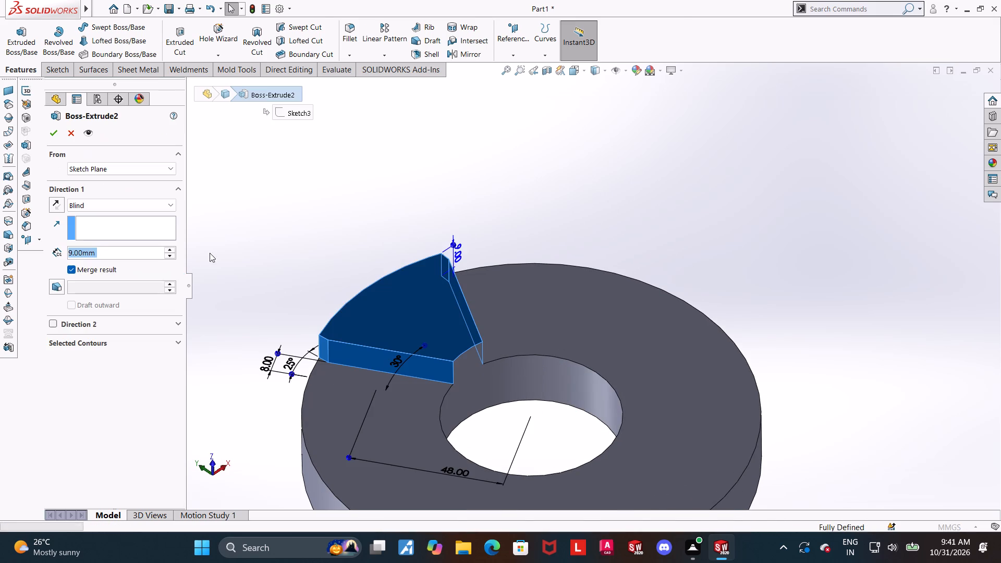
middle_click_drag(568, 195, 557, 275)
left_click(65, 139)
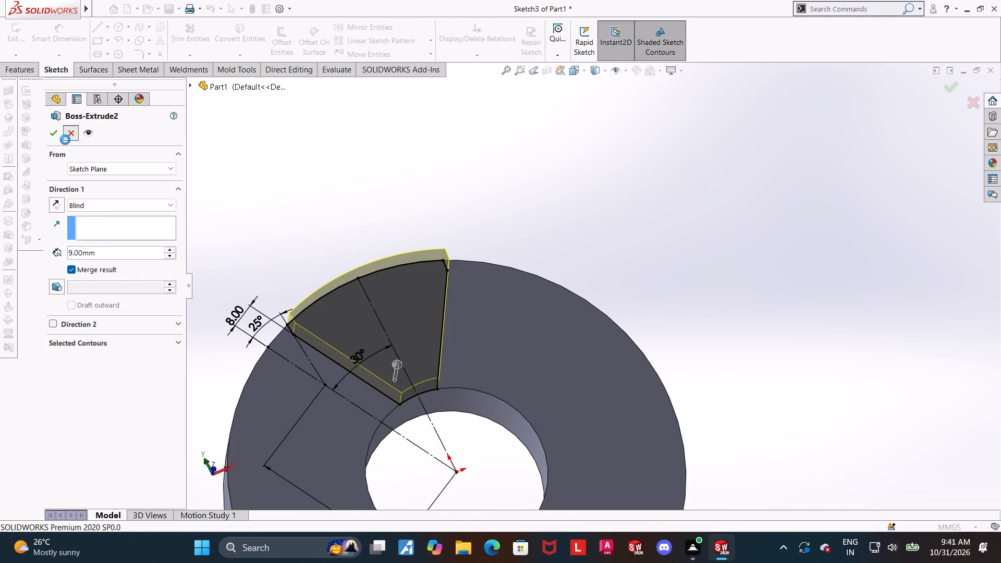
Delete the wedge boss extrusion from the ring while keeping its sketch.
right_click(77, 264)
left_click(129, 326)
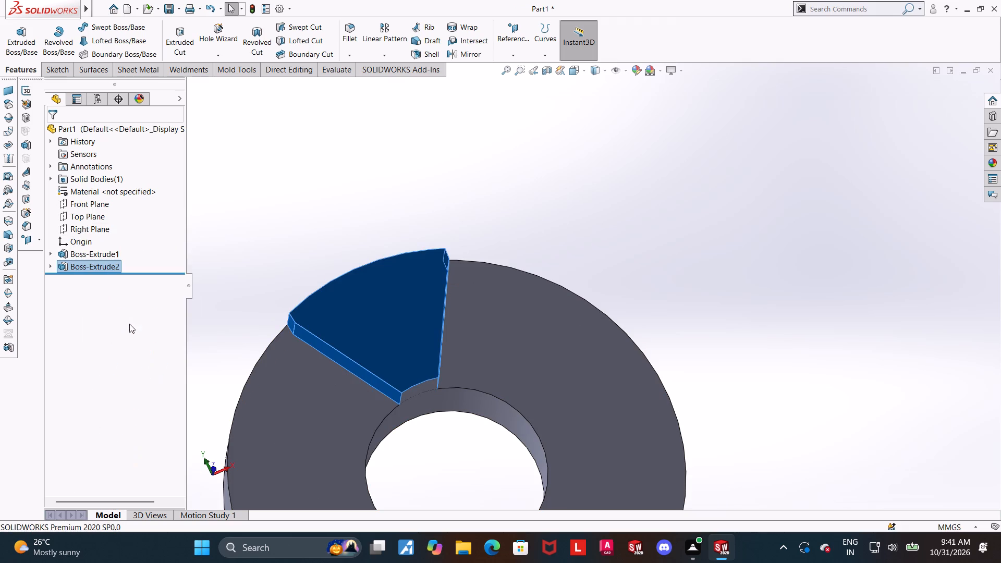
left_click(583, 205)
Reopen the wedge profile sketch (Sketch3) for editing in a view normal to the sketch plane.
scroll(547, 221, "up", 5)
middle_click_drag(491, 258, 509, 288)
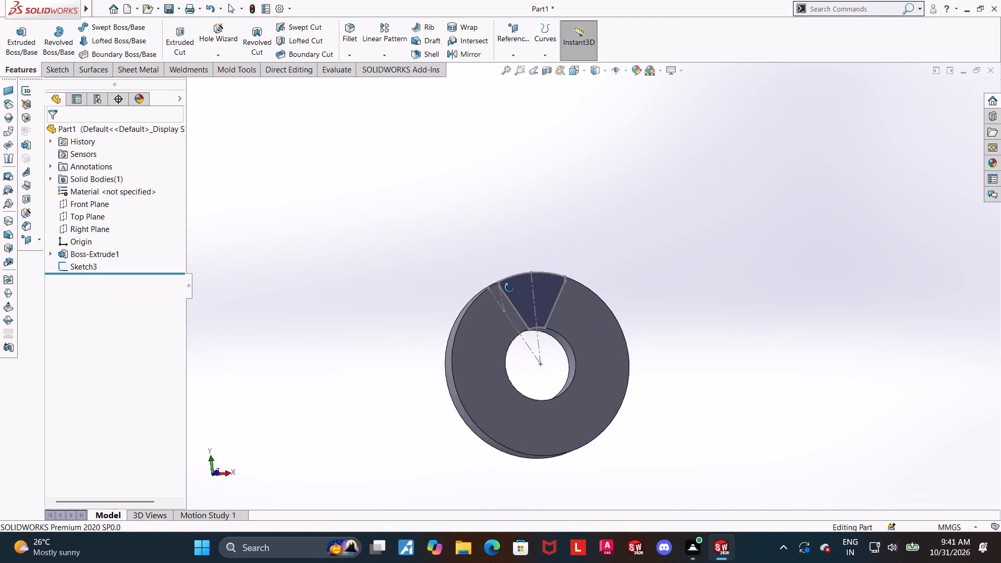
middle_click_drag(509, 288, 522, 205)
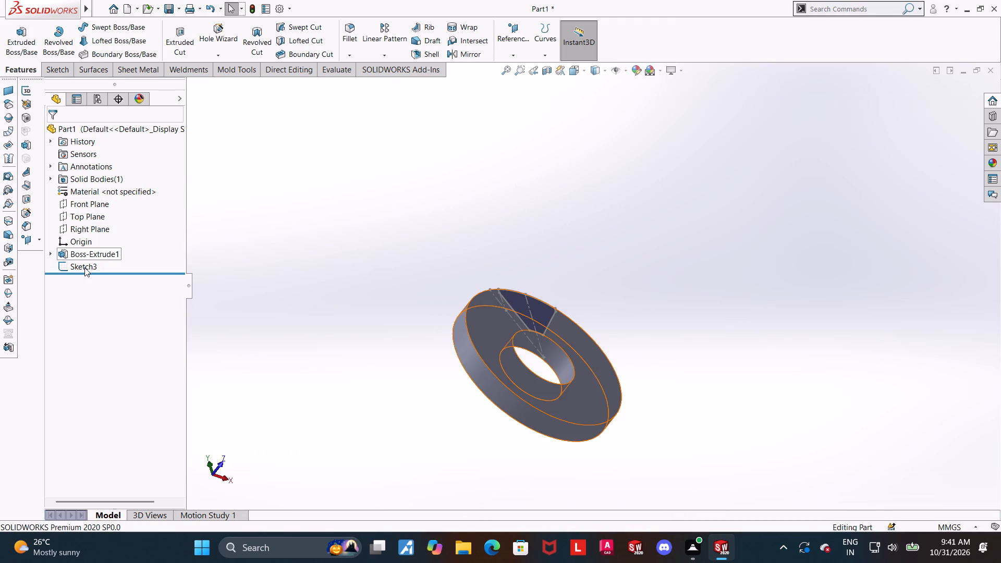
left_click(84, 267)
left_click(91, 236)
left_click(81, 264)
left_click(104, 251)
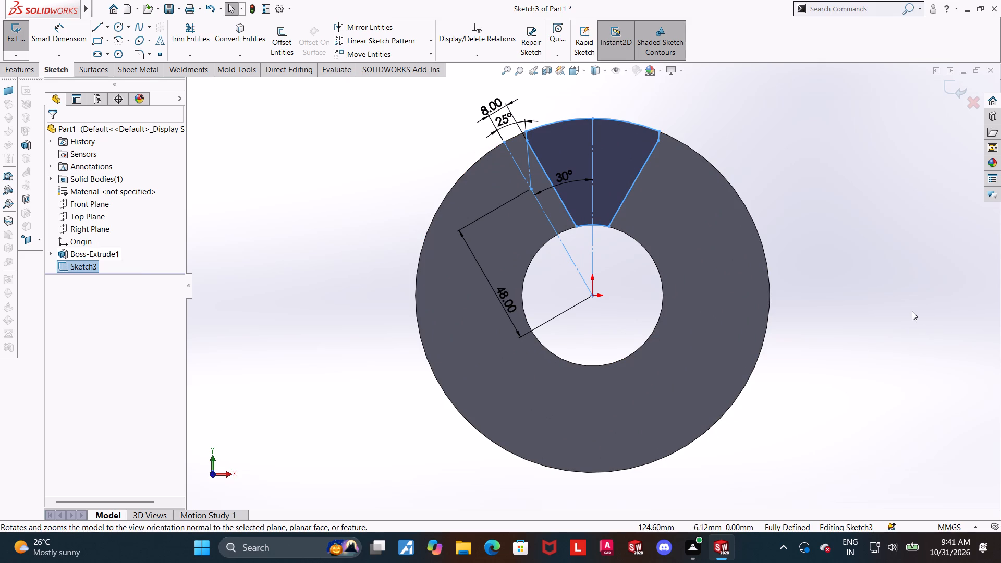
key("Escape")
Circular-pattern the wedge's outer arc and four side lines about the origin as 6 equally spaced instances over 360°.
scroll(723, 125, "down", 2)
left_click(430, 40)
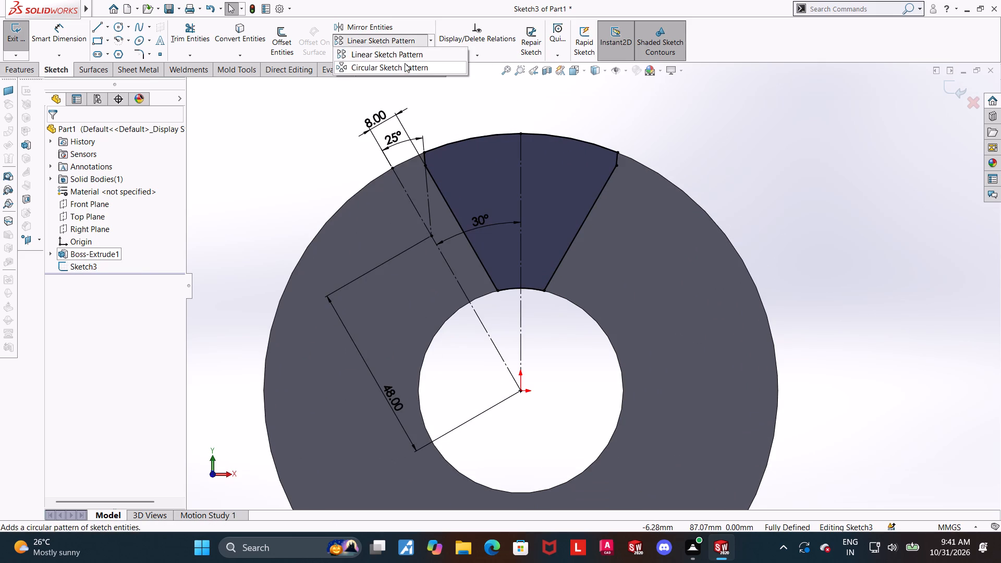
left_click(403, 68)
left_click(557, 133)
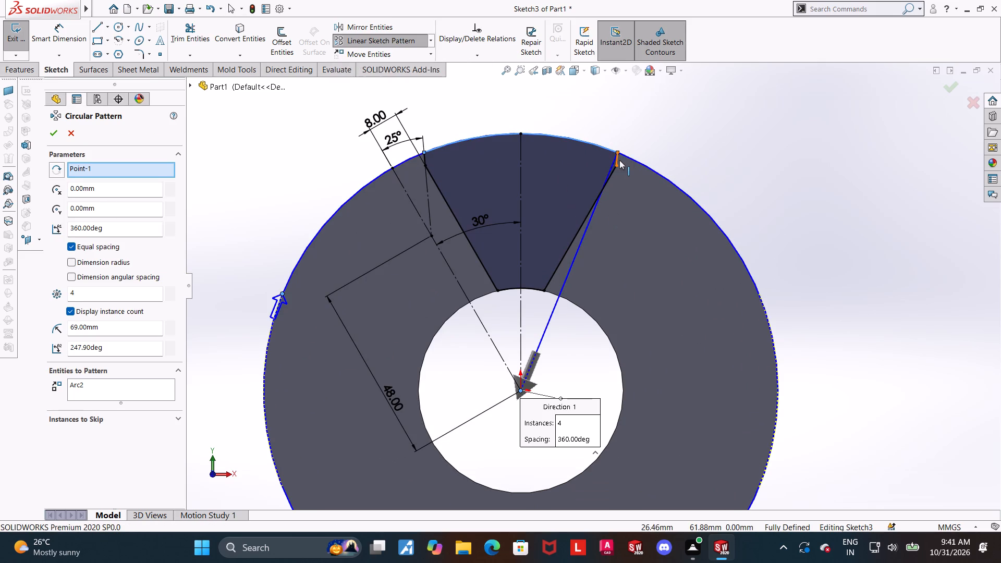
left_click(618, 160)
left_click(602, 190)
left_click(480, 262)
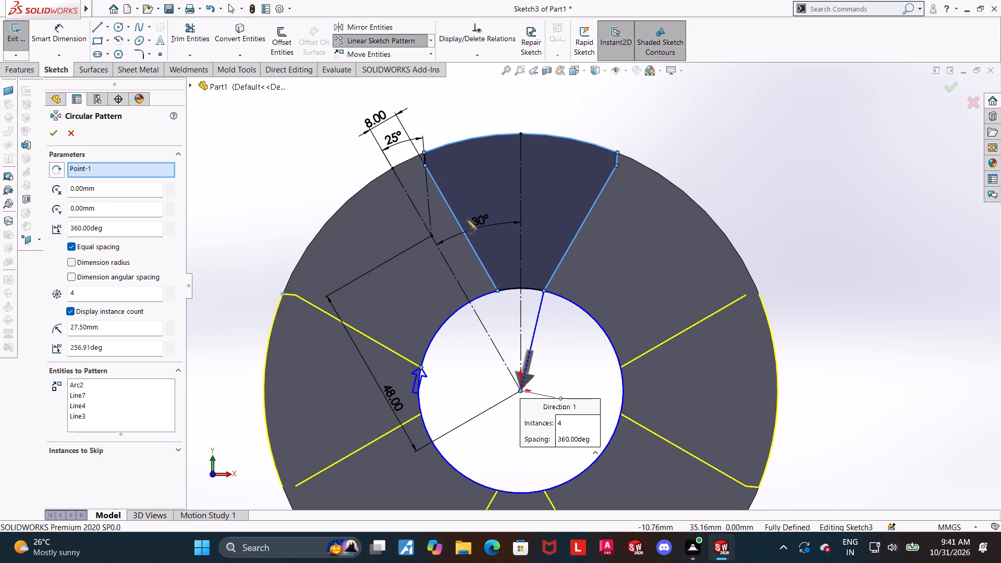
left_click(424, 158)
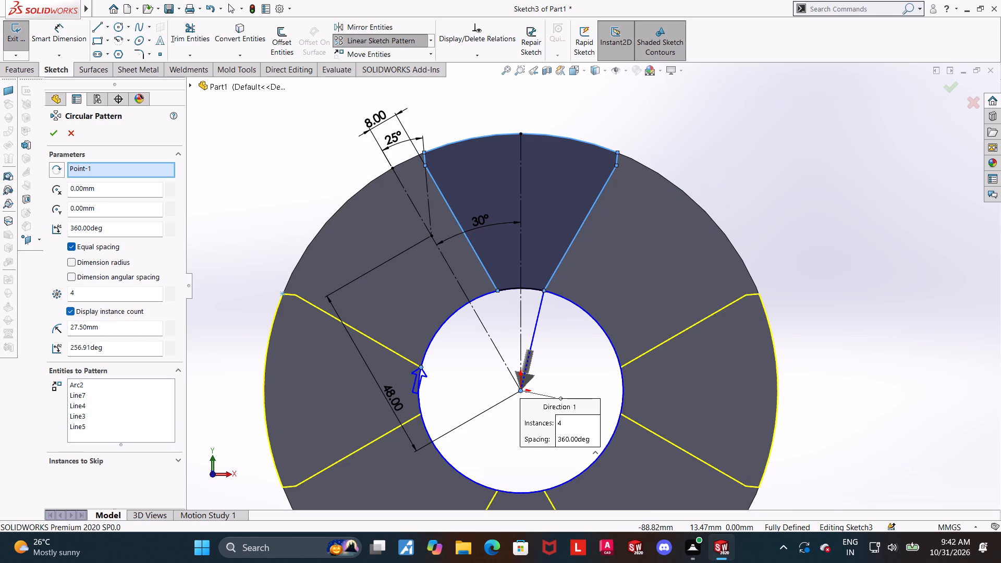
left_click_drag(108, 299, 0, 261)
key("6")
key("Return")
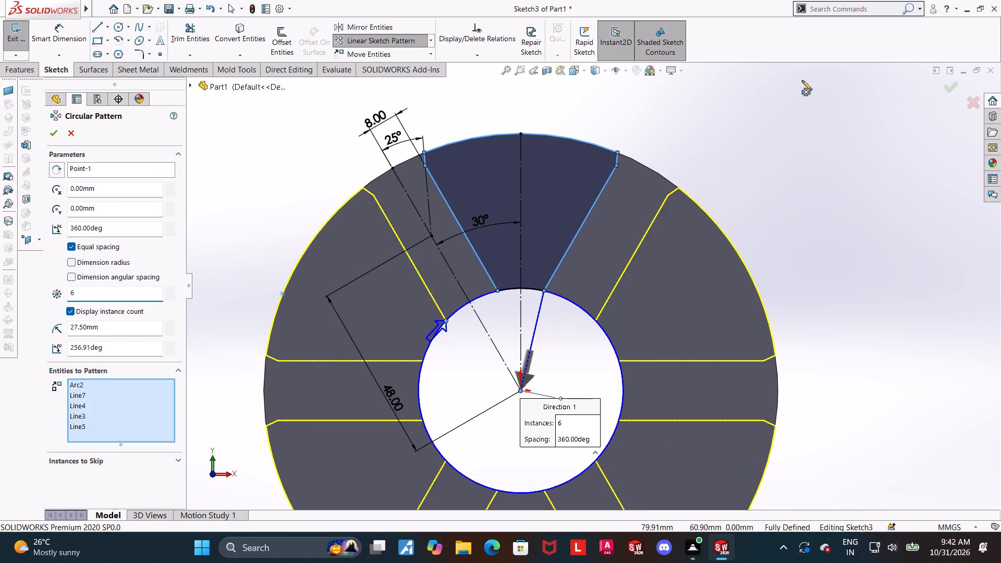
left_click(792, 296)
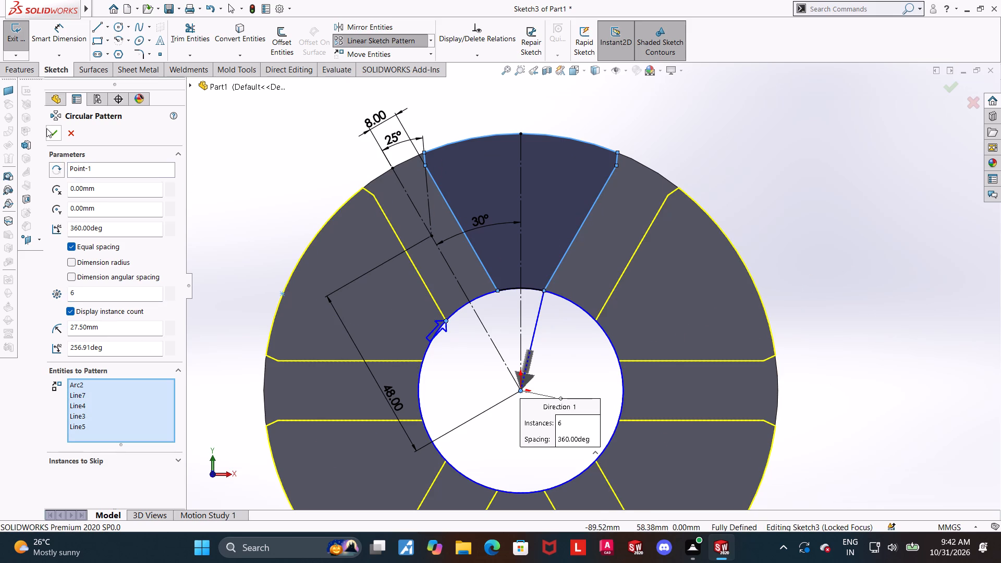
left_click(46, 129)
Examine the patterned wedge outlines around the ring, including where their lines meet the inner and outer edges.
scroll(892, 270, "up", 4)
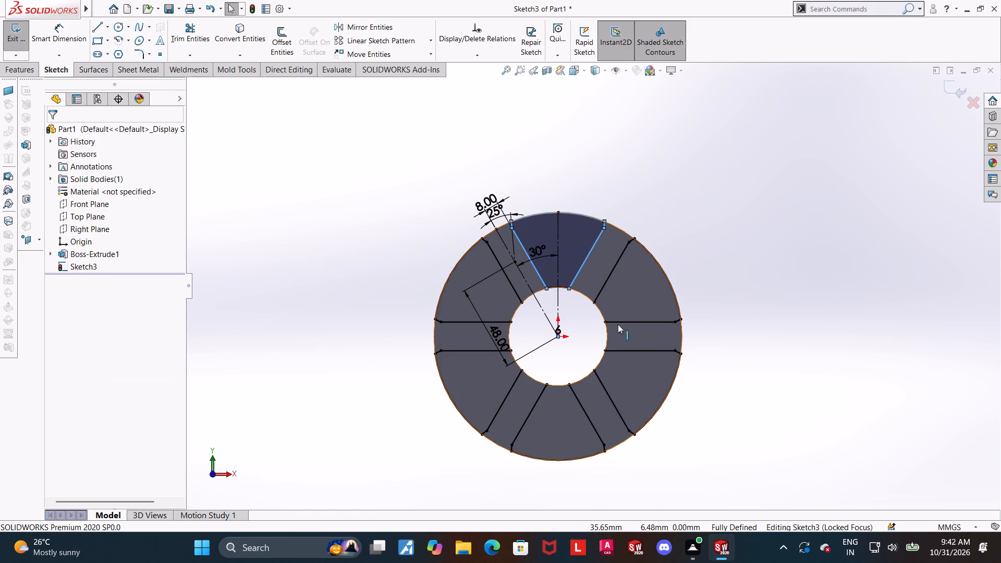
scroll(722, 312, "down", 3)
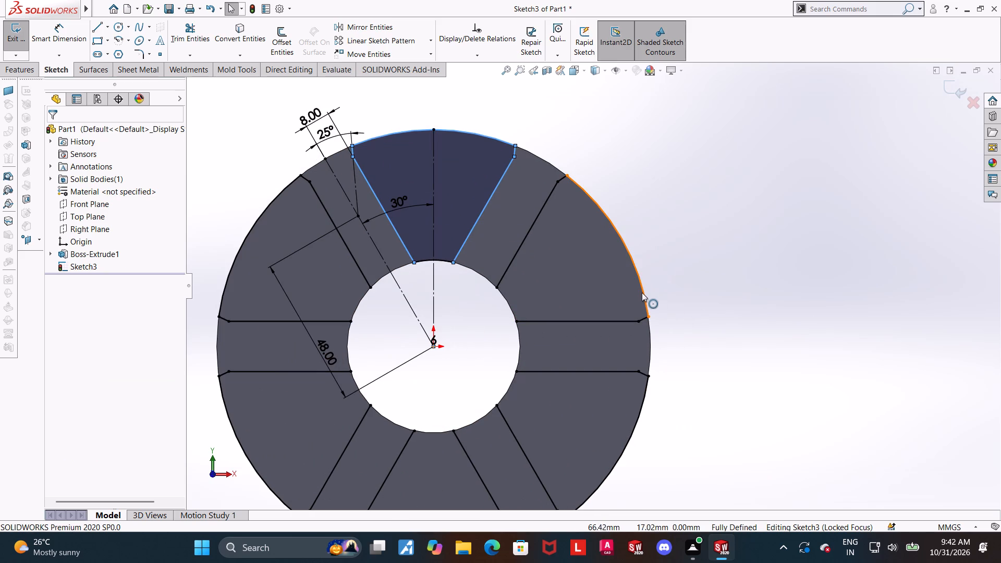
scroll(637, 288, "up", 1)
left_click(687, 297)
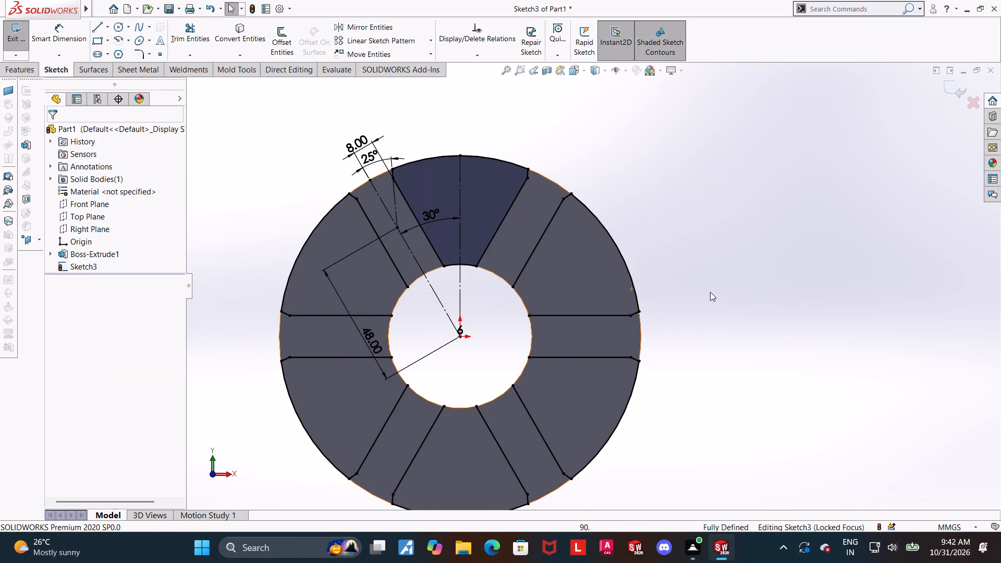
scroll(692, 311, "up", 1)
scroll(592, 335, "down", 1)
scroll(219, 319, "down", 4)
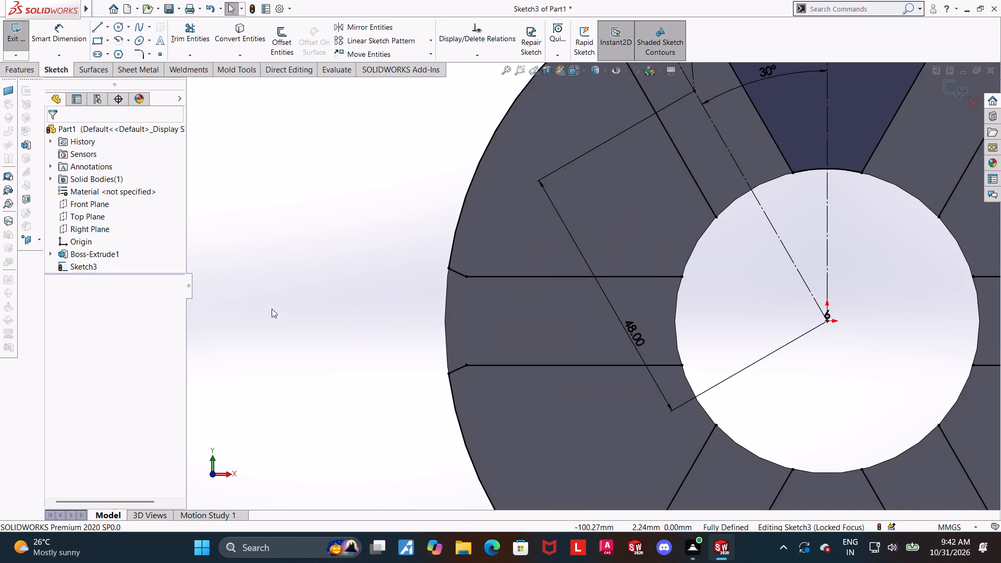
scroll(750, 325, "up", 4)
scroll(939, 360, "up", 3)
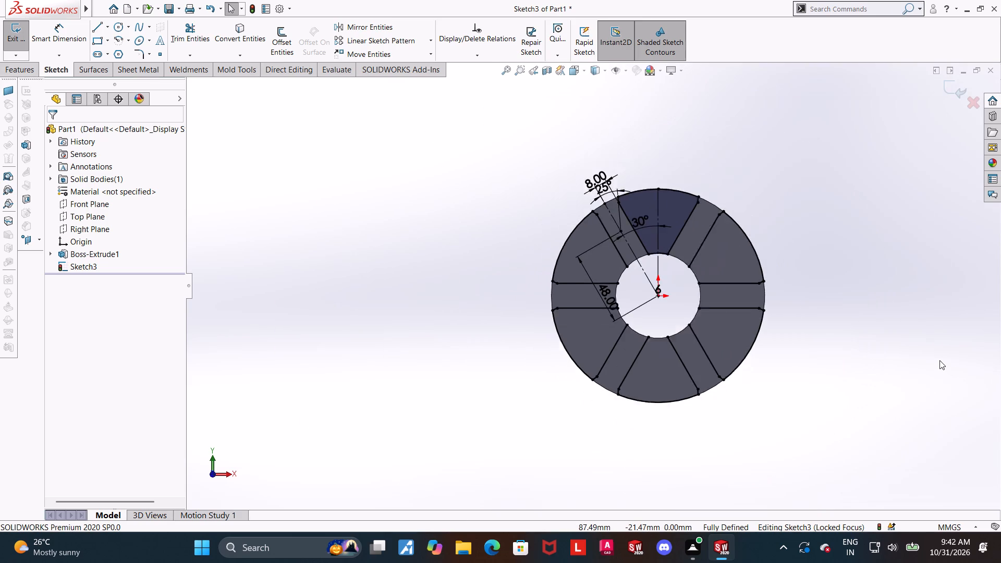
scroll(939, 360, "up", 3)
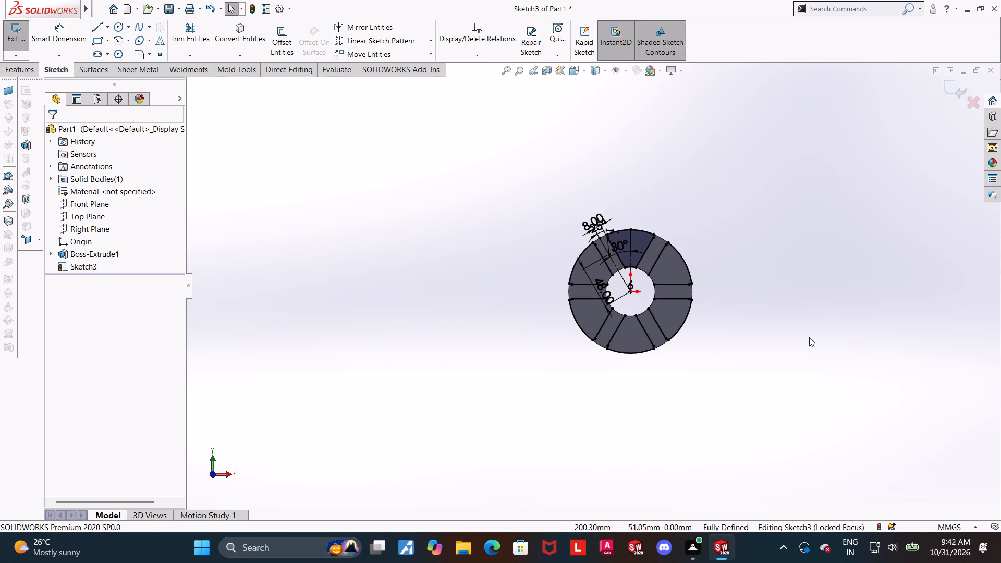
scroll(783, 283, "down", 3)
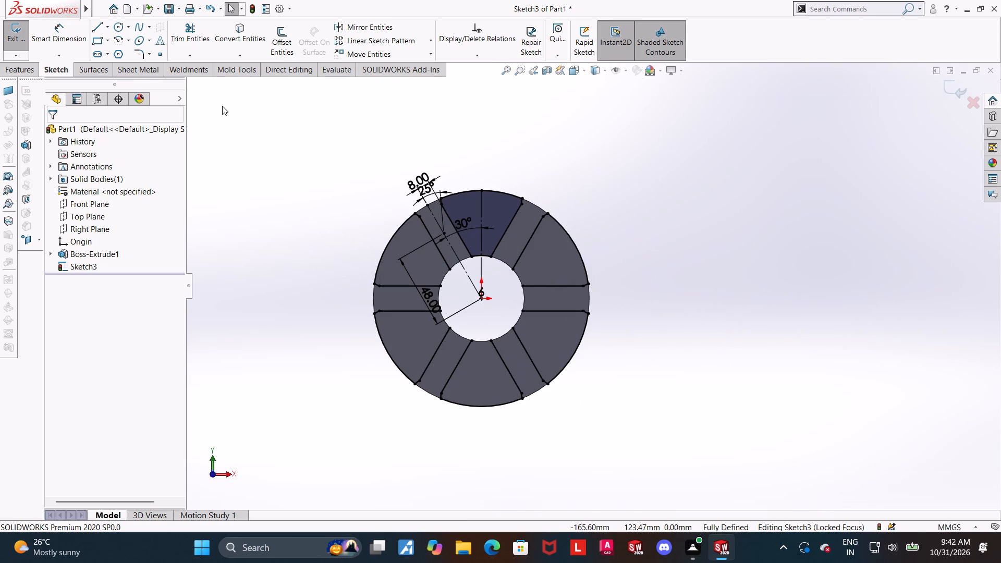
scroll(247, 108, "down", 2)
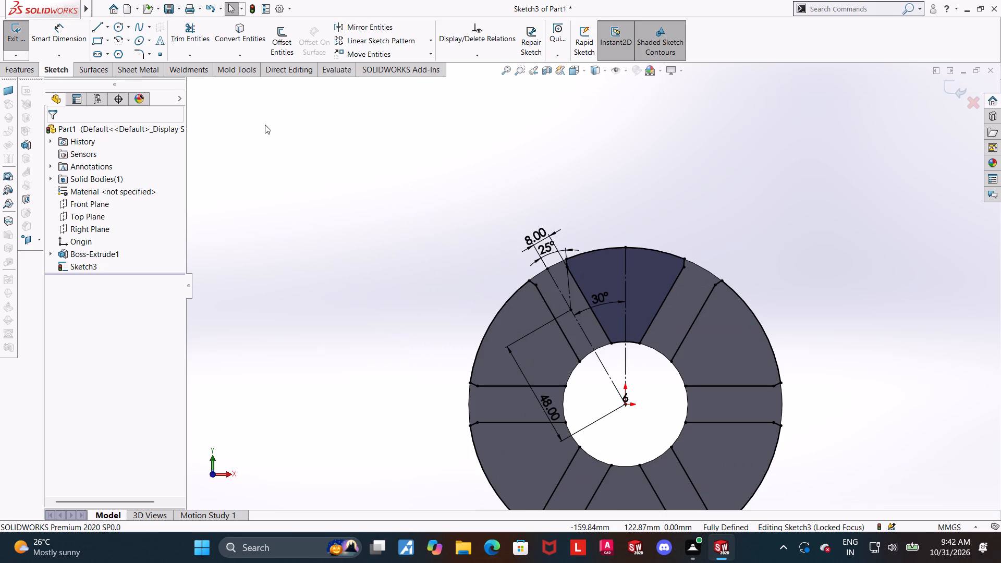
scroll(265, 125, "up", 3)
scroll(793, 377, "down", 2)
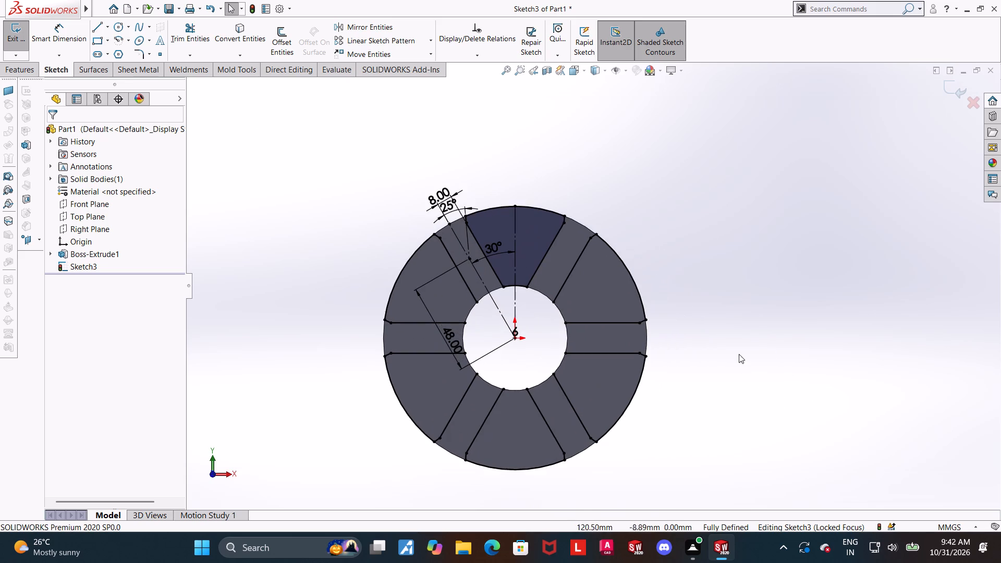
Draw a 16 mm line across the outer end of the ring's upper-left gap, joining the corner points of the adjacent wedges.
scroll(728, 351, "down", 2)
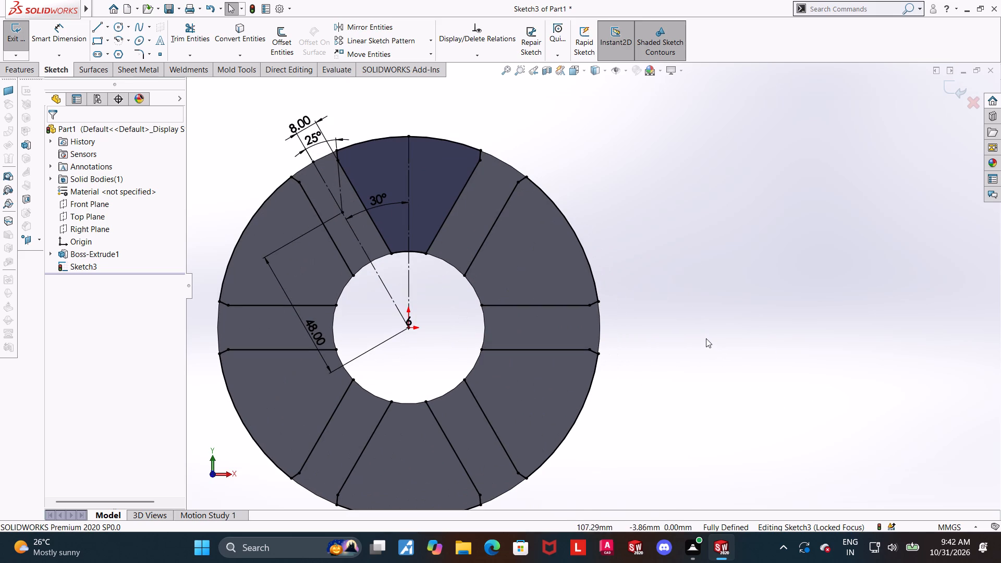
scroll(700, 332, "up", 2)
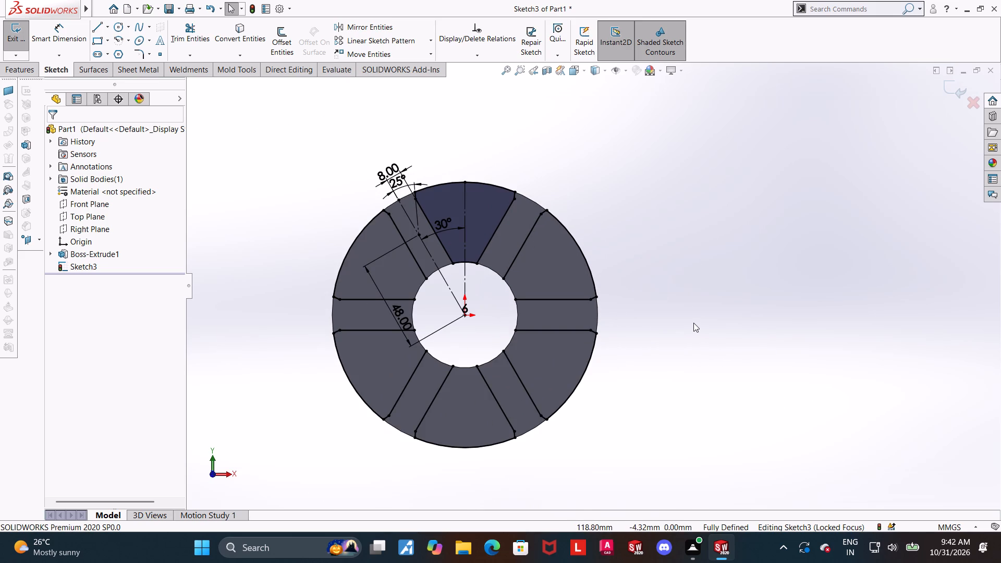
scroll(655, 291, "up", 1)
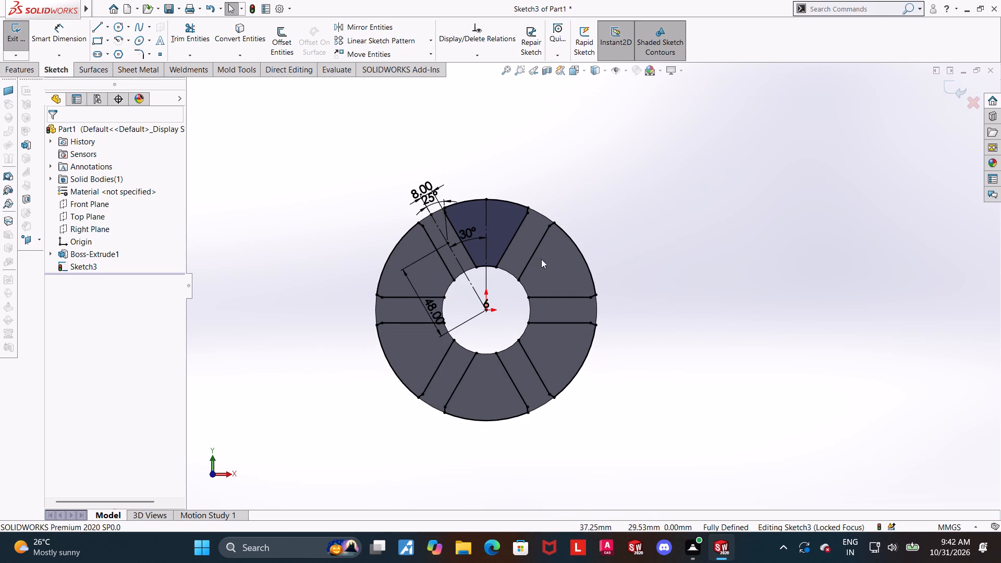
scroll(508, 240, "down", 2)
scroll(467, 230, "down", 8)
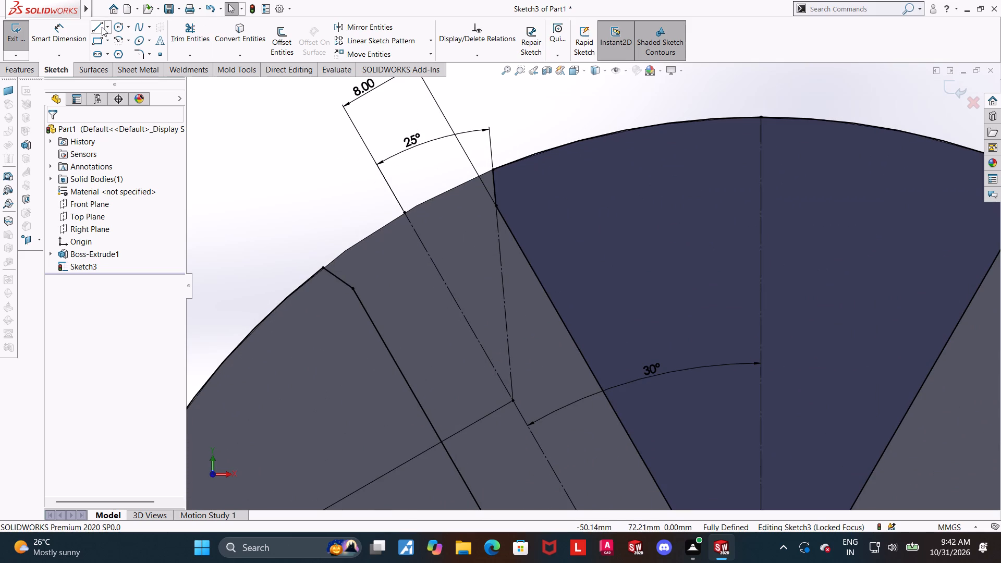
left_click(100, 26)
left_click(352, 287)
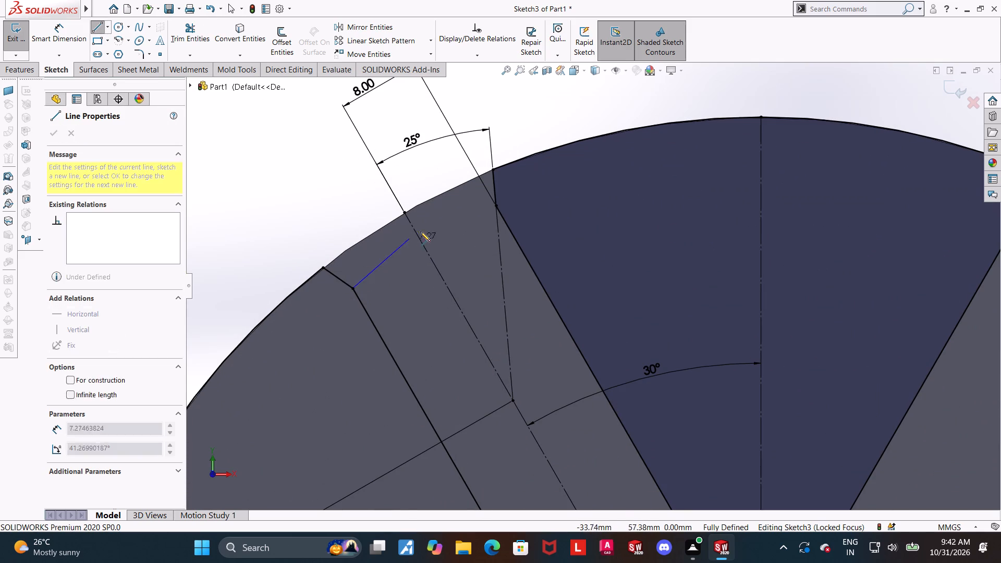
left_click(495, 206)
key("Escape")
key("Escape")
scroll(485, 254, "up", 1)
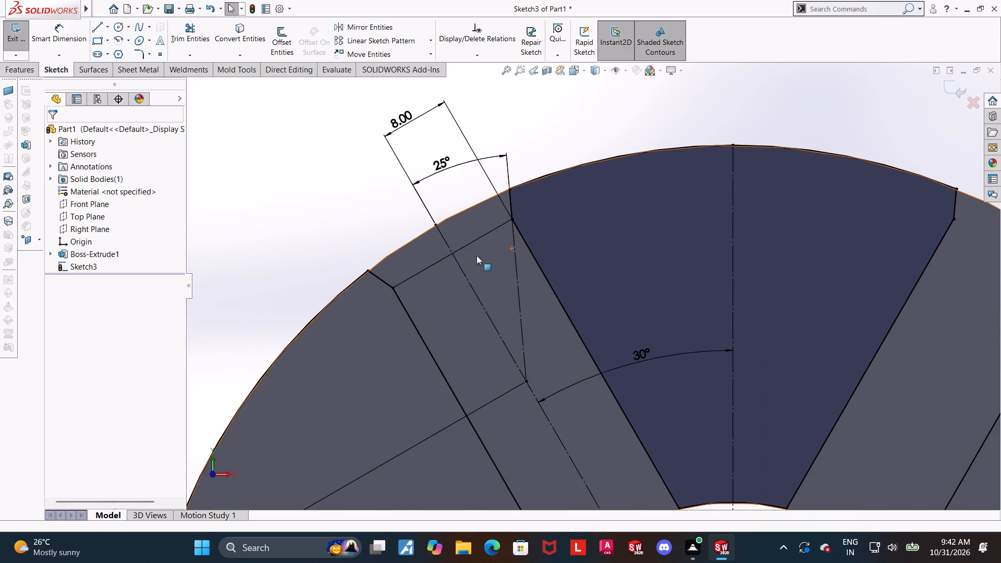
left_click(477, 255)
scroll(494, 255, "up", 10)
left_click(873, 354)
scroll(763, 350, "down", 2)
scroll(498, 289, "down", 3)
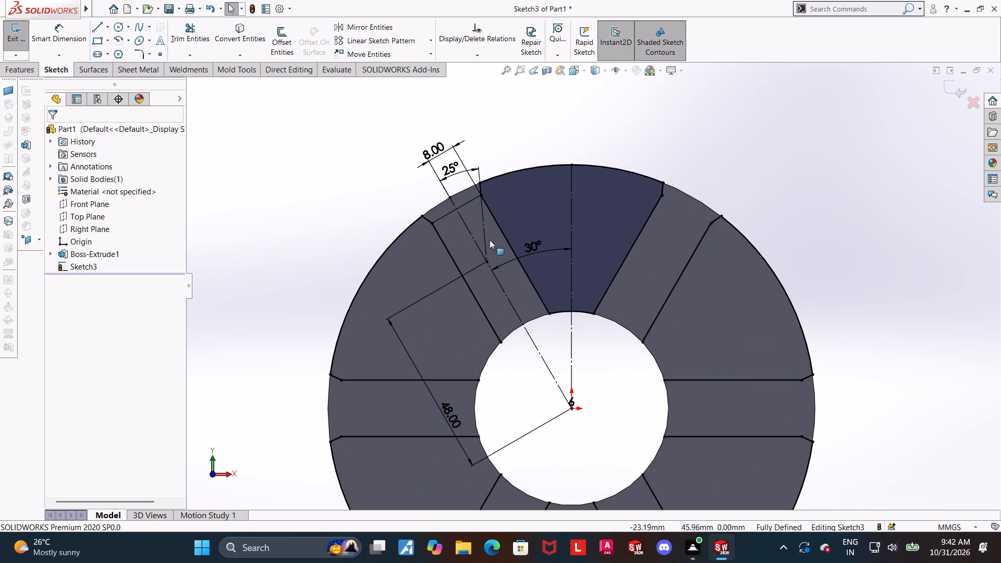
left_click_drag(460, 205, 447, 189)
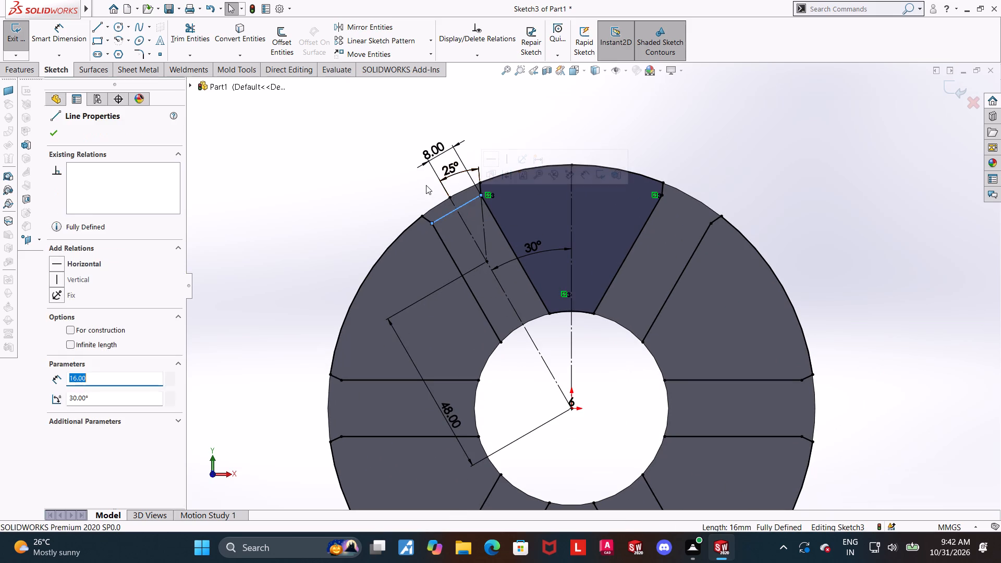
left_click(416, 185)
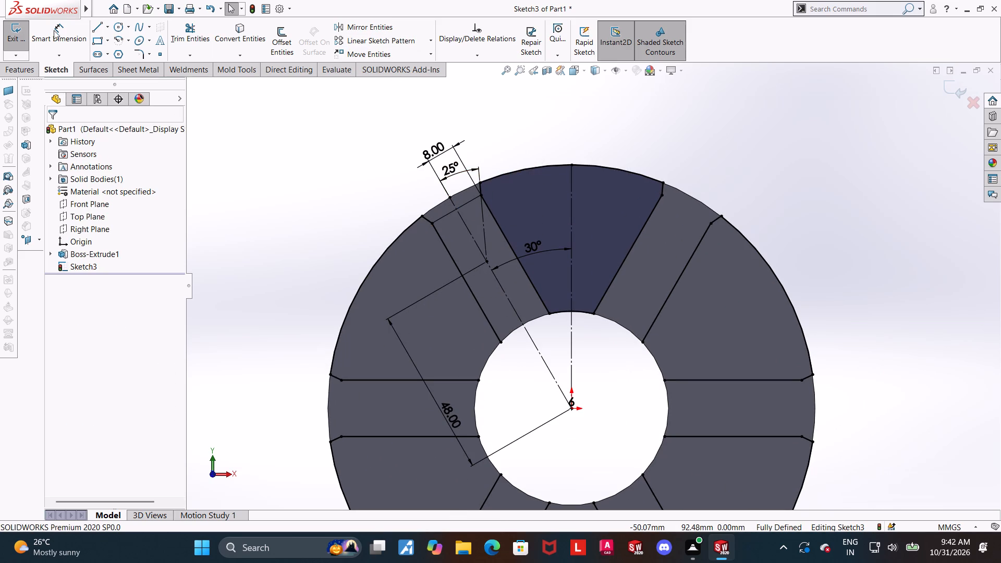
Draw a 16 mm line across the outer end of the ring's upper-right gap, joining the corner points of the adjacent wedges.
left_click(95, 30)
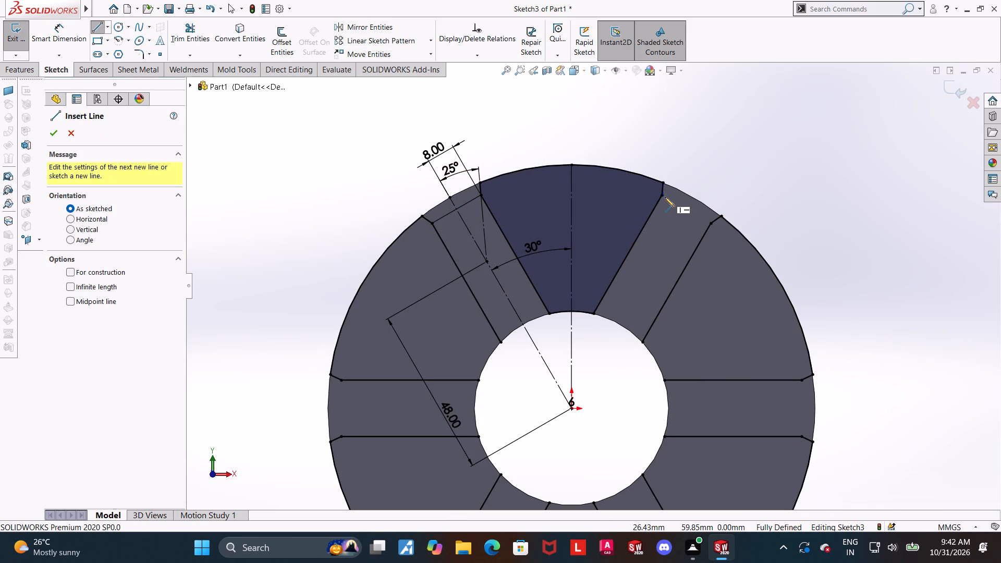
left_click(665, 197)
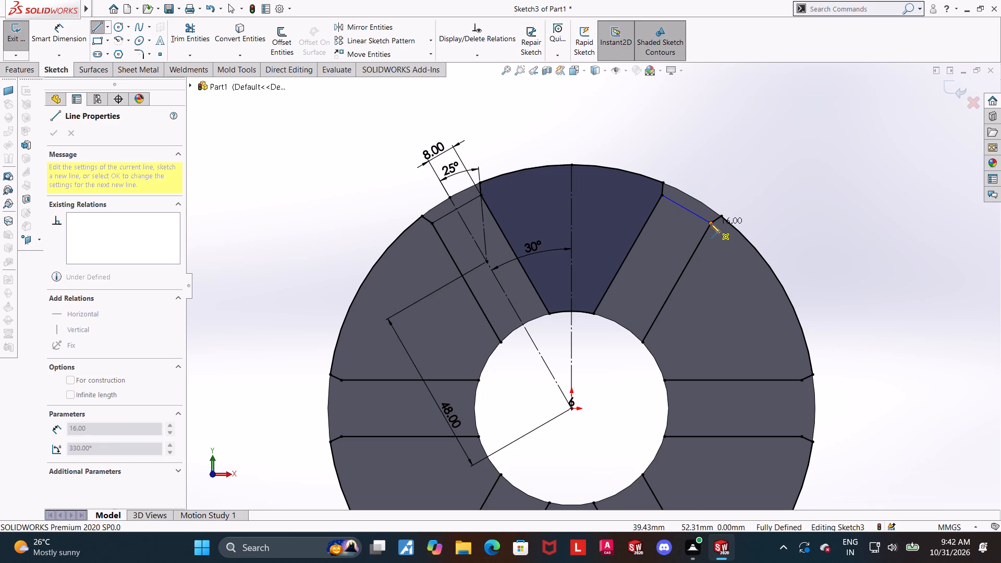
key("Escape")
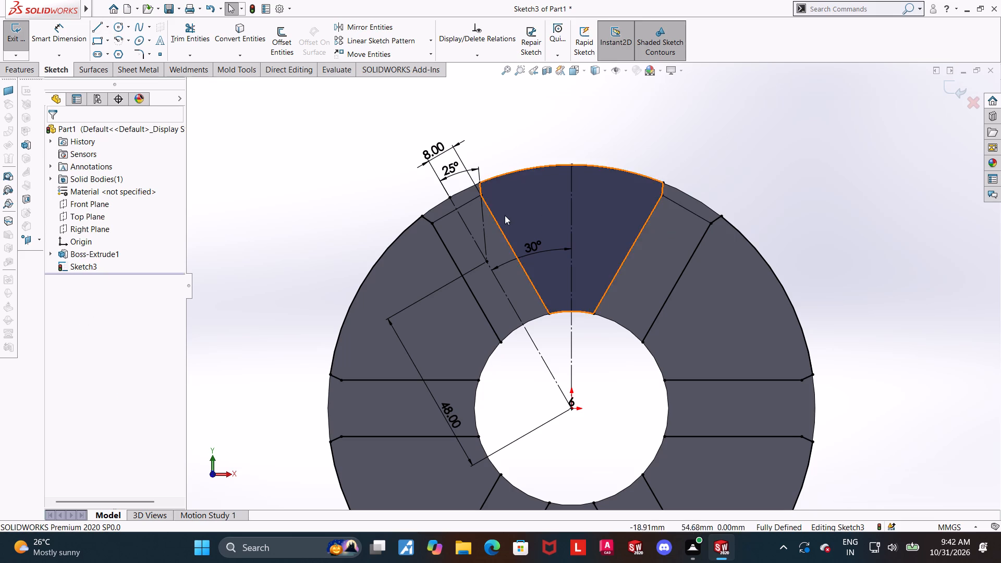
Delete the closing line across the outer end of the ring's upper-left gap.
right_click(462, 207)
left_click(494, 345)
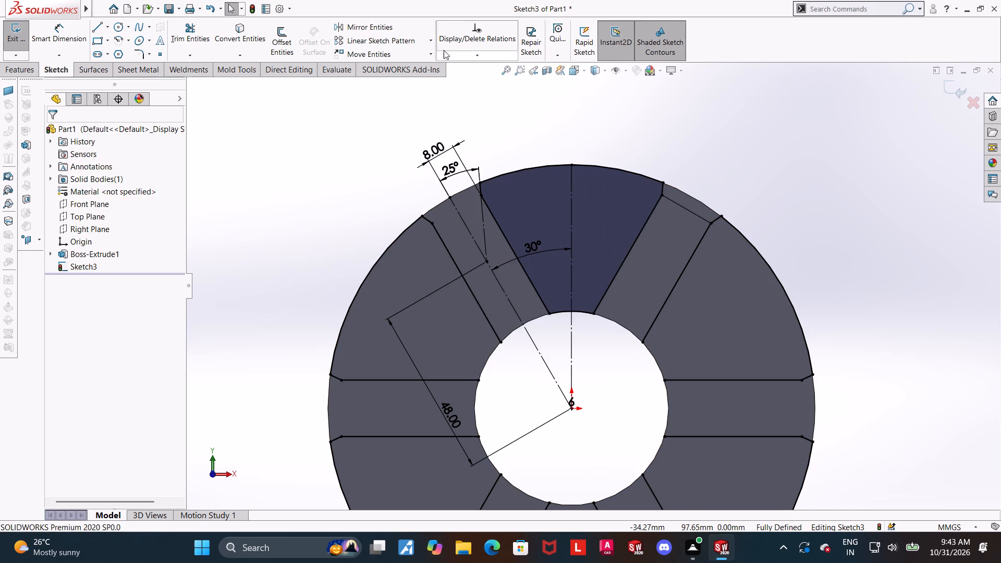
Circular-pattern the upper-right gap's closing line about the origin as 6 equally spaced instances over 360°.
left_click(430, 39)
left_click(419, 67)
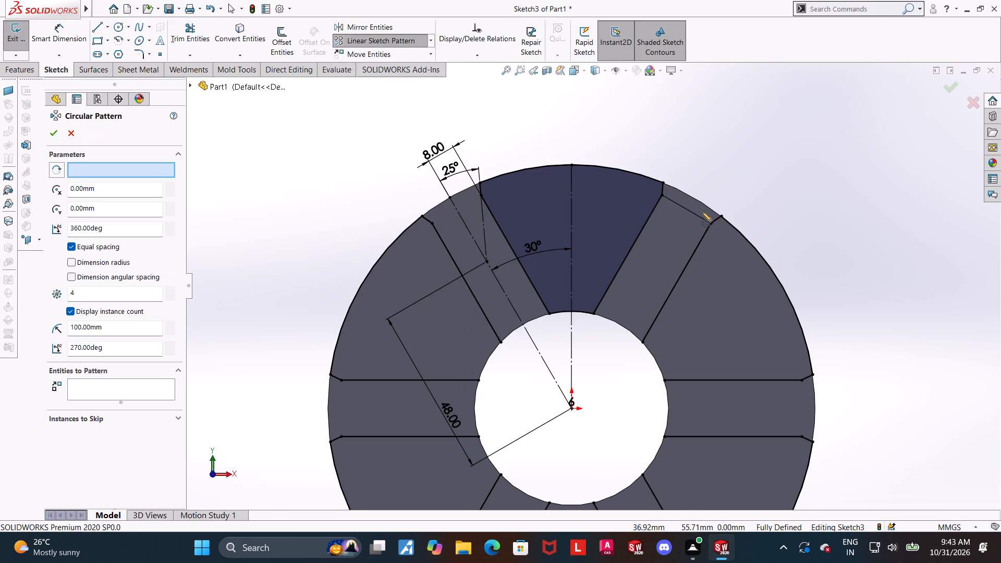
left_click(698, 213)
scroll(701, 215, "up", 5)
scroll(695, 306, "down", 3)
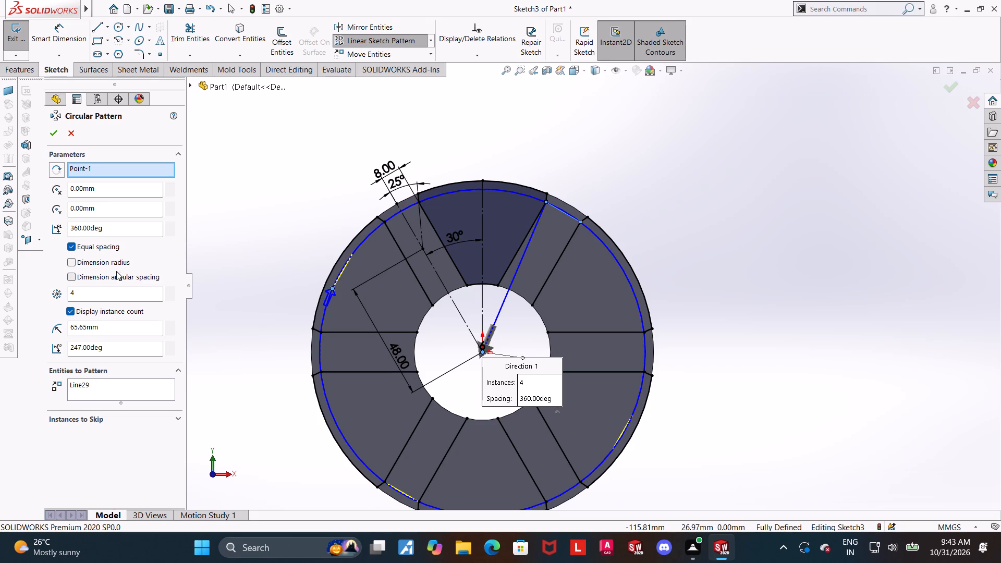
left_click_drag(111, 287, 69, 293)
left_click_drag(98, 297, 18, 301)
key("6")
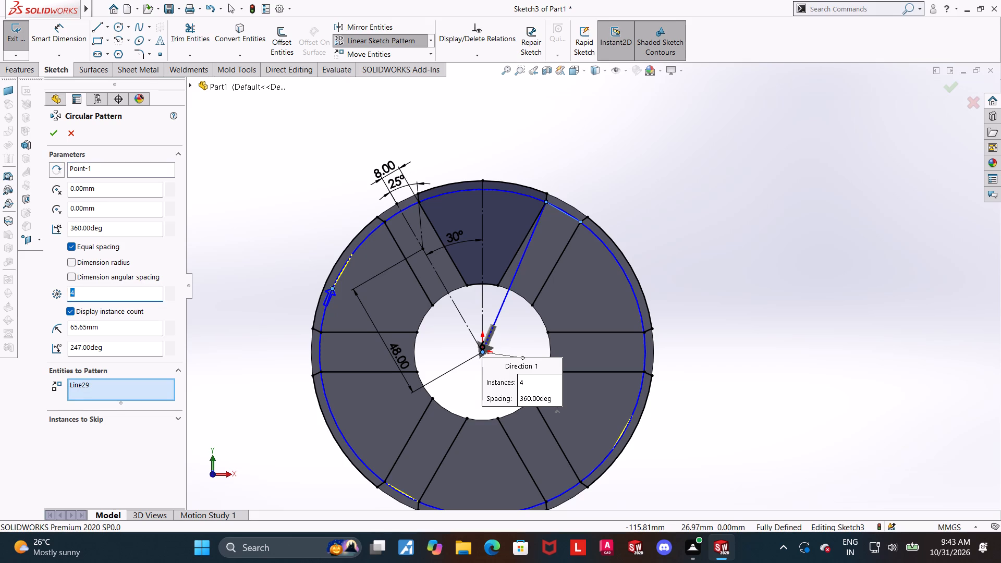
key("Return")
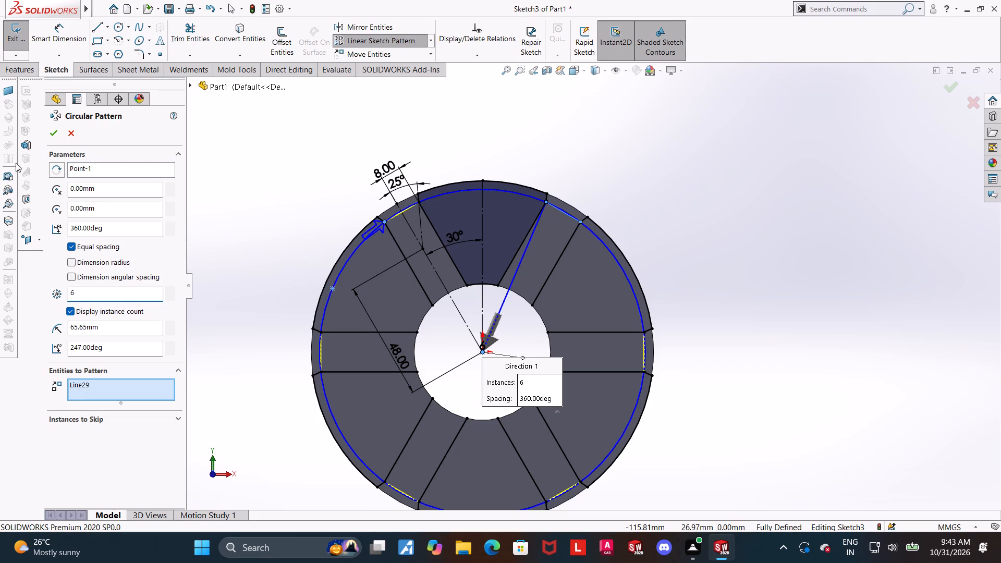
left_click(55, 125)
left_click(845, 287)
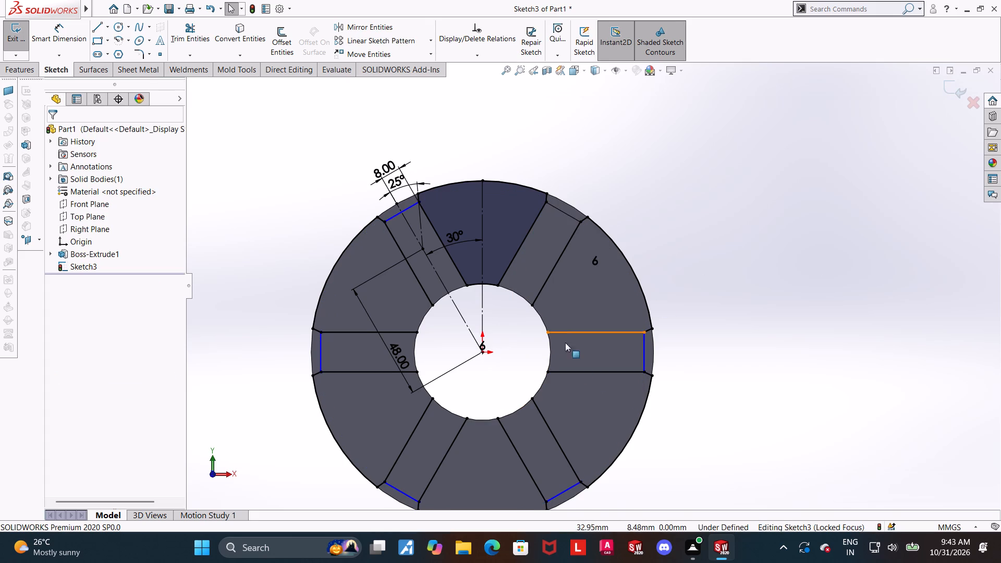
Make the upper endpoint of the patterned closing line on the ring's +X side coincident with that gap's upper side line.
scroll(581, 372, "down", 3)
left_click(682, 286)
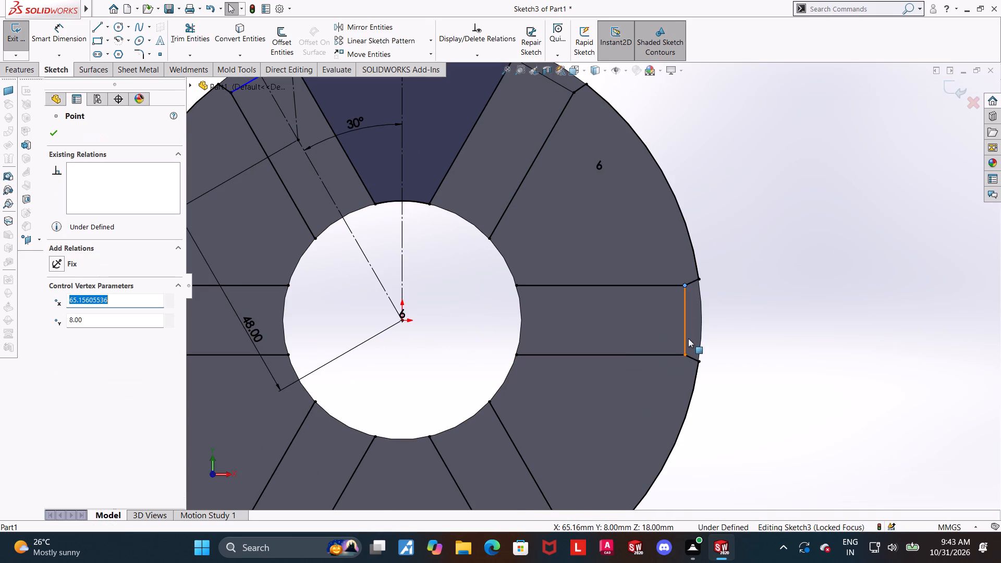
left_click(683, 353, "ctrl")
left_click(667, 356)
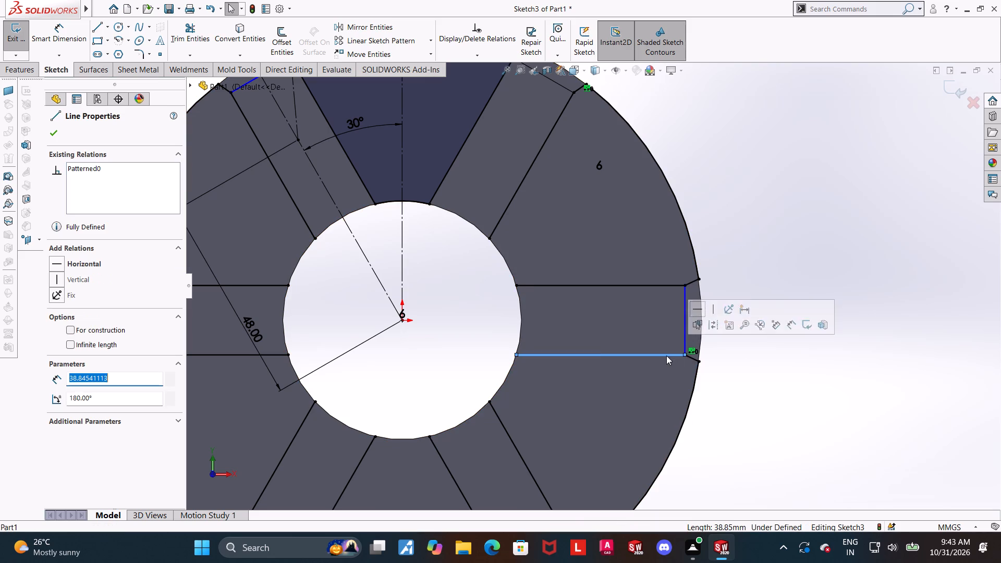
left_click(842, 332, "ctrl")
left_click(857, 316)
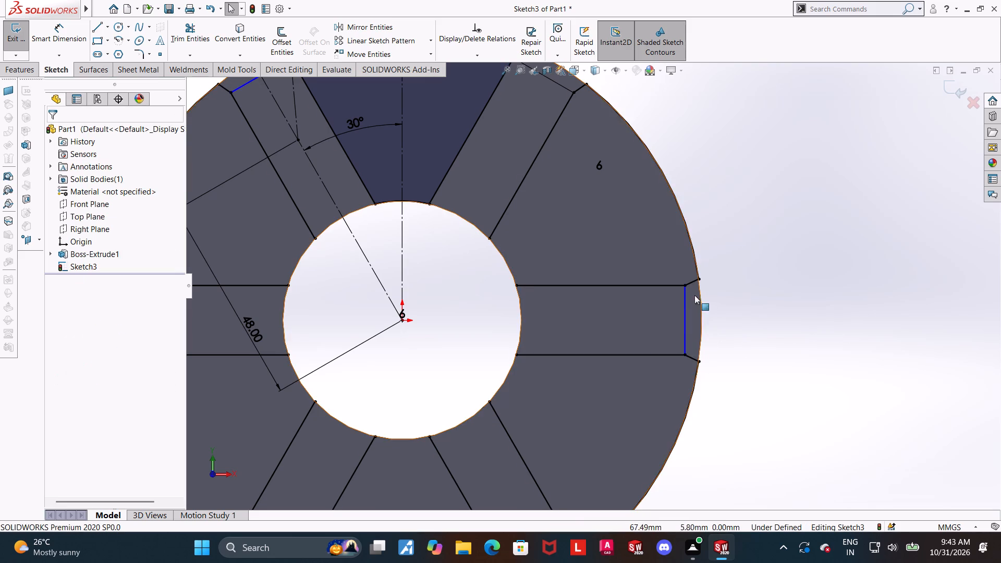
left_click(685, 287)
left_click(667, 283, "ctrl")
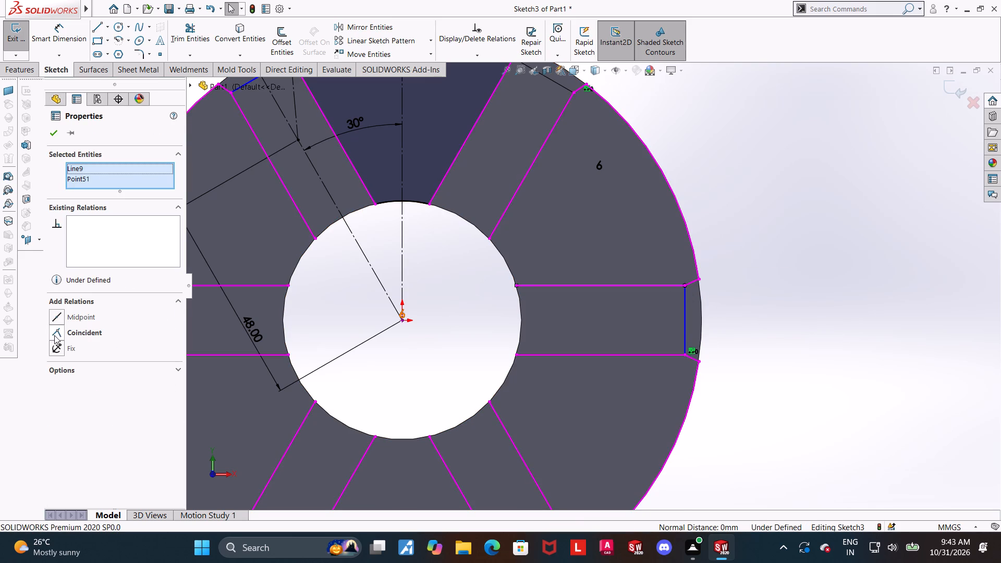
left_click(55, 336)
left_click(893, 353)
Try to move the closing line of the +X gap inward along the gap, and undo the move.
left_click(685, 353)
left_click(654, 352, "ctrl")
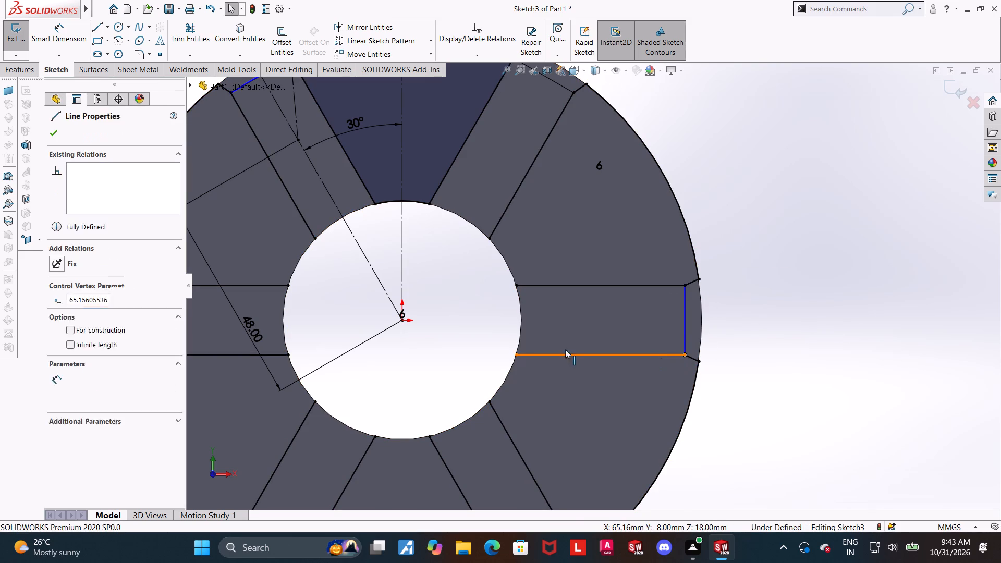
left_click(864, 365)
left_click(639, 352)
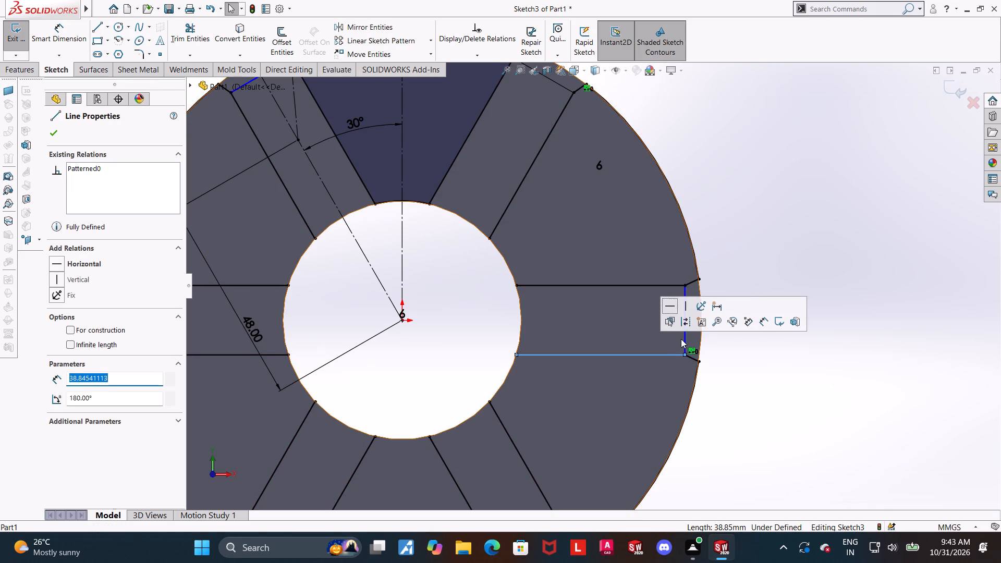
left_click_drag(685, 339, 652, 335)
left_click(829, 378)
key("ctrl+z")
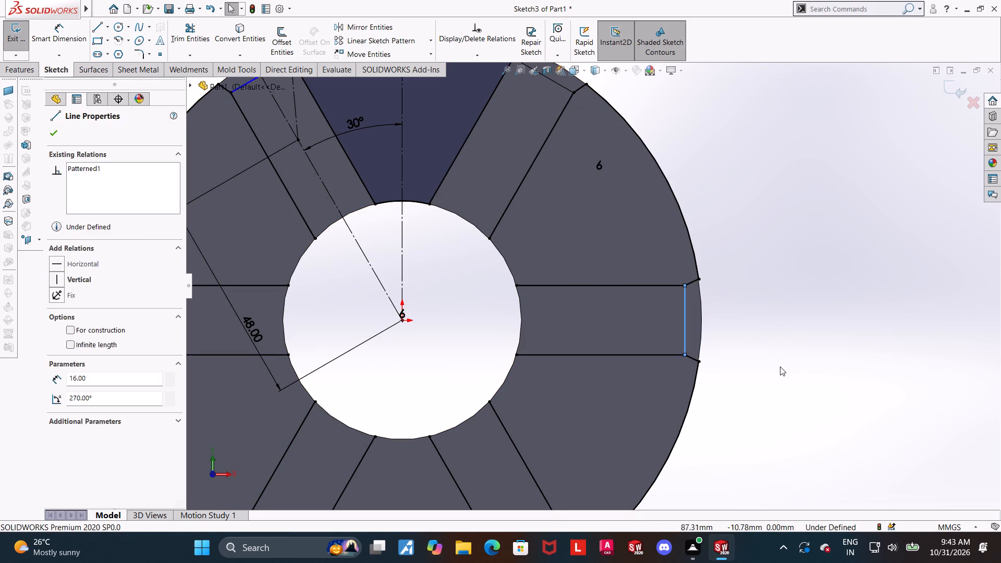
Pull the +X gap's closing line inward and constrain its lower endpoint to the lower wedge's corner point.
left_click(779, 366)
left_click_drag(683, 283, 644, 284)
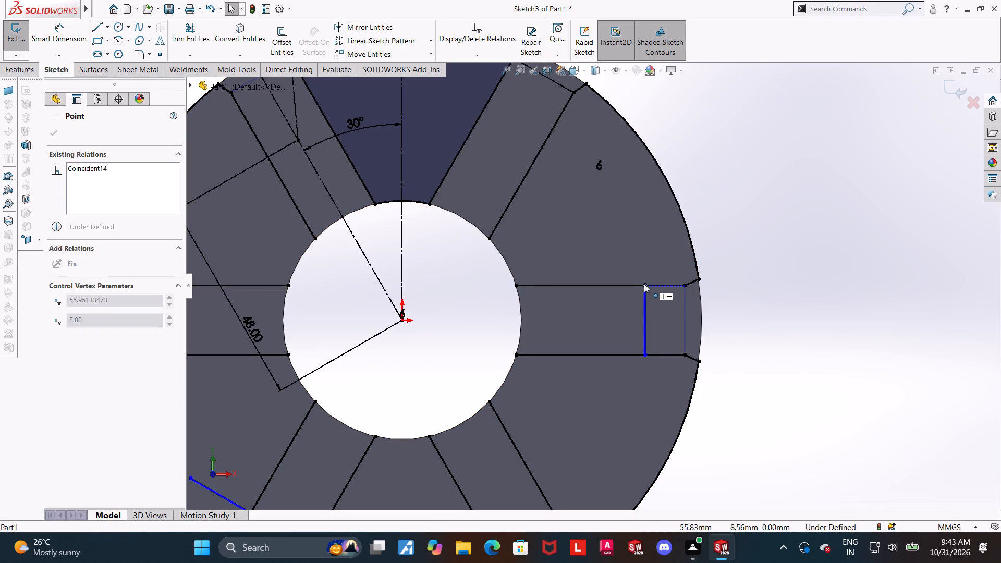
left_click_drag(644, 284, 648, 285)
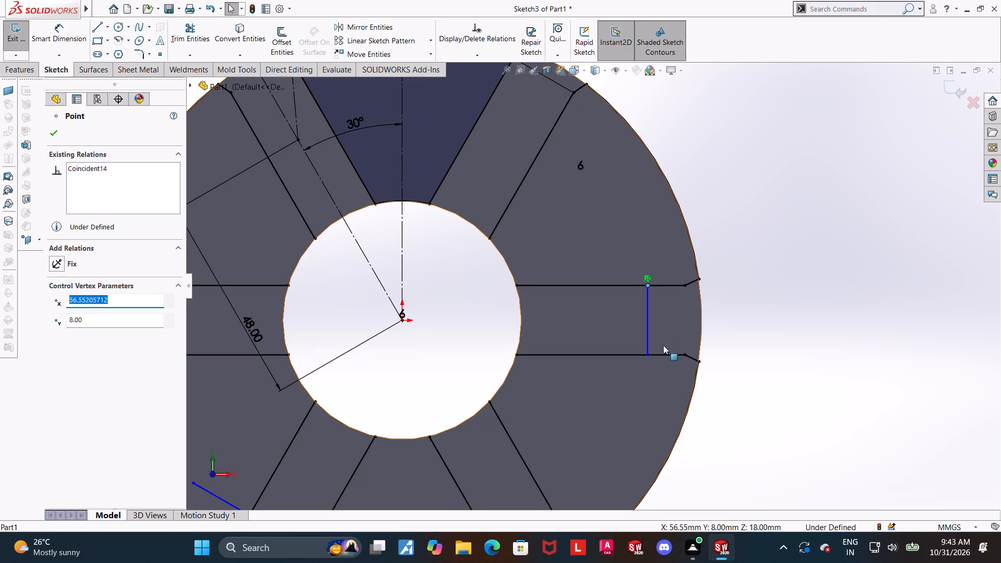
left_click(686, 352)
left_click(648, 351, "ctrl")
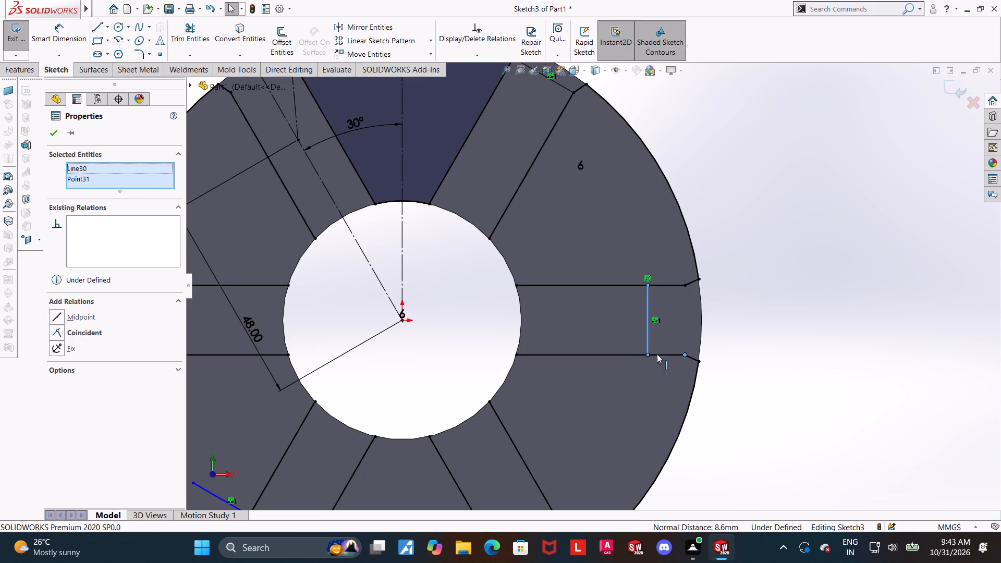
left_click(752, 363)
left_click(684, 354)
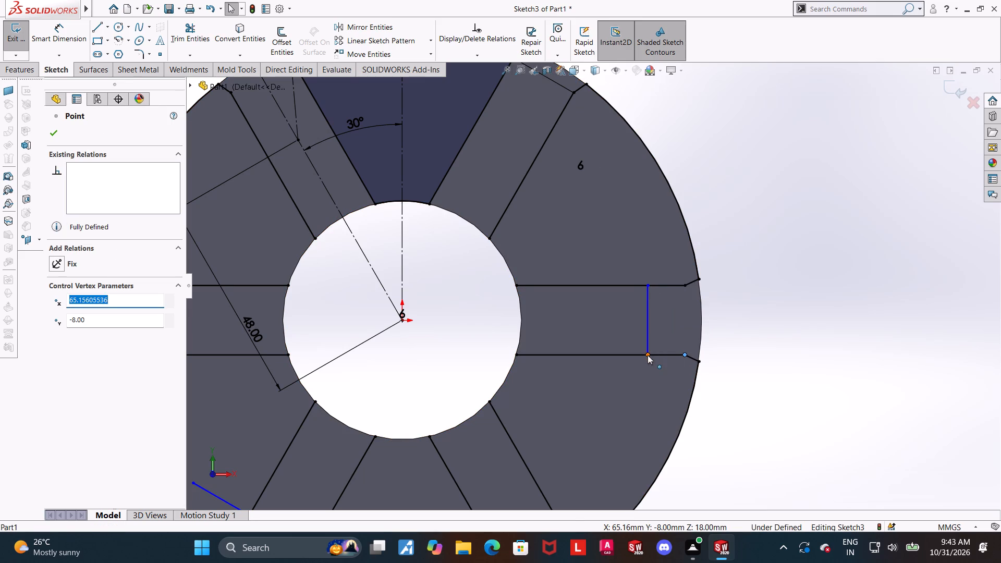
left_click(648, 355, "ctrl")
left_click(58, 363)
left_click(848, 345)
Exit the wedge profile sketch, keeping the patterned closing lines.
scroll(848, 345, "up", 5)
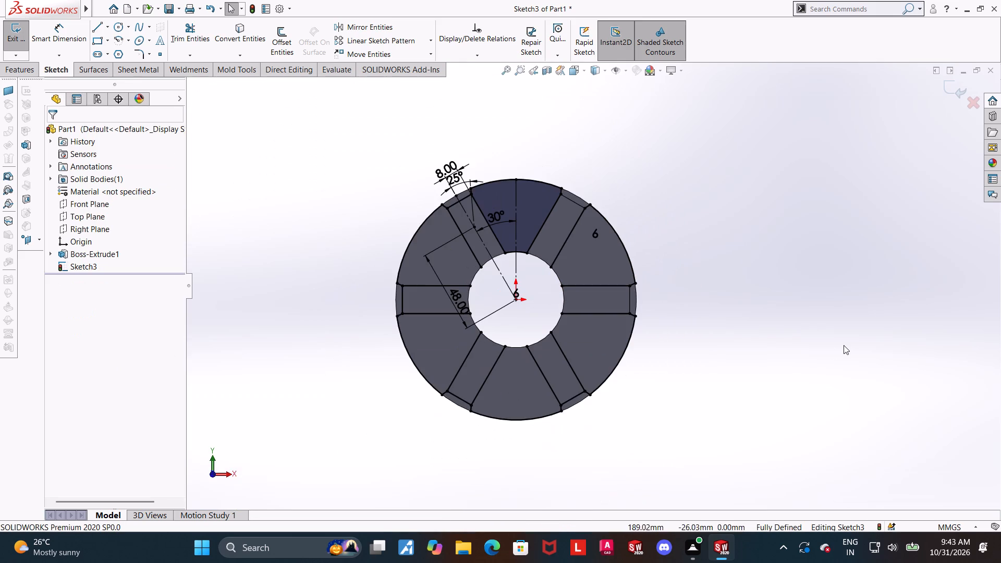
scroll(537, 340, "down", 1)
left_click(838, 309)
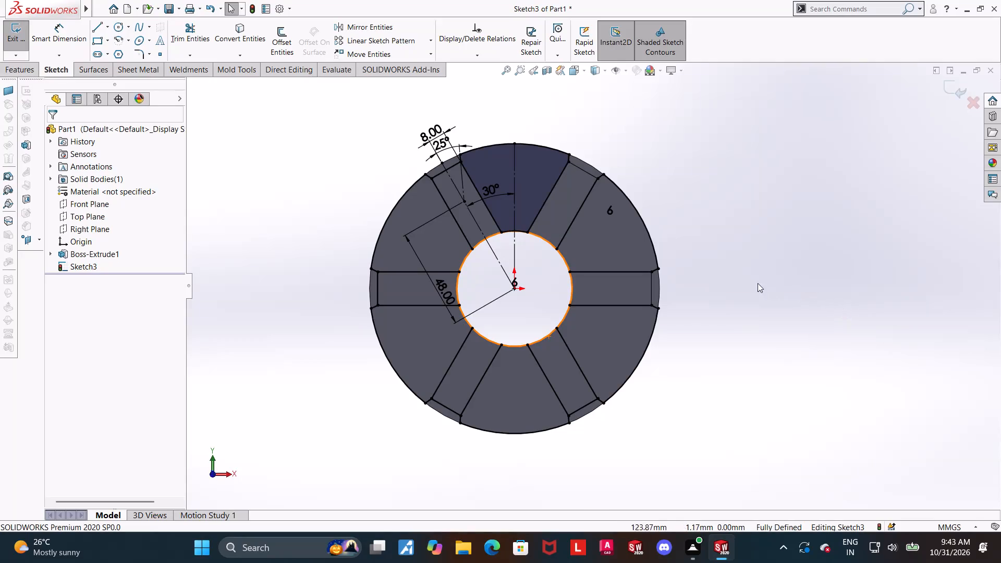
scroll(557, 211, "down", 1)
middle_click_drag(750, 385, 743, 298)
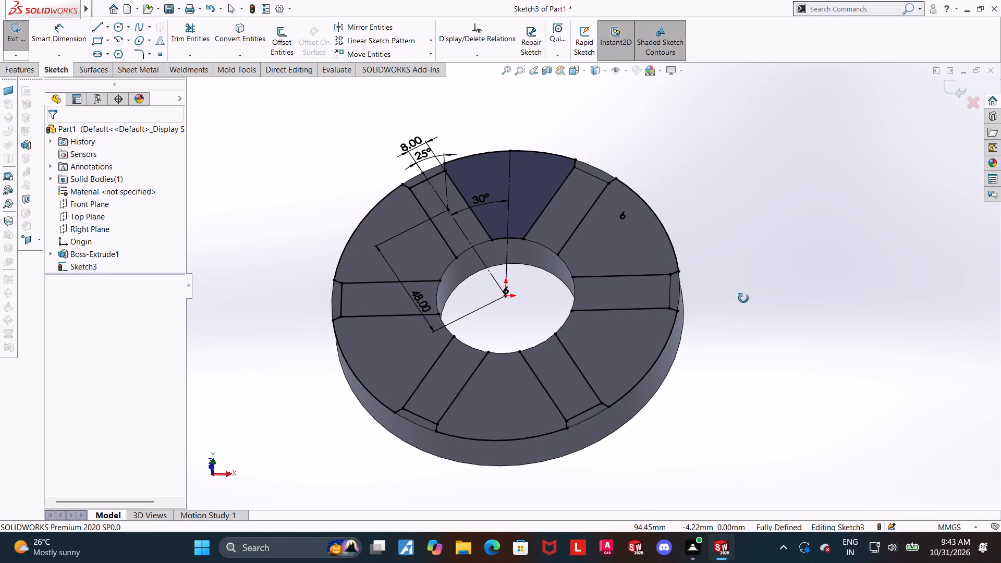
middle_click_drag(743, 298, 745, 279)
left_click(795, 326)
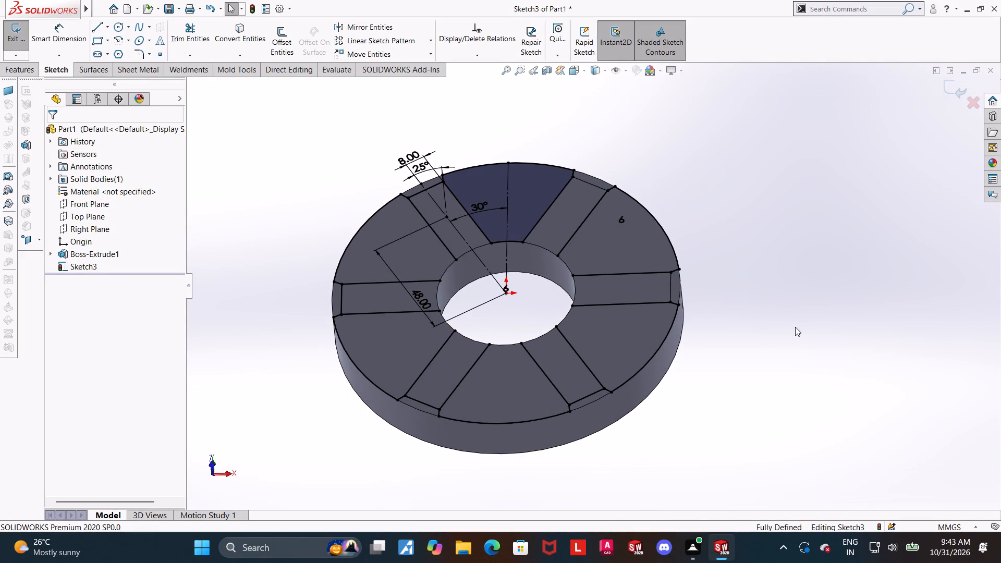
left_click(954, 82)
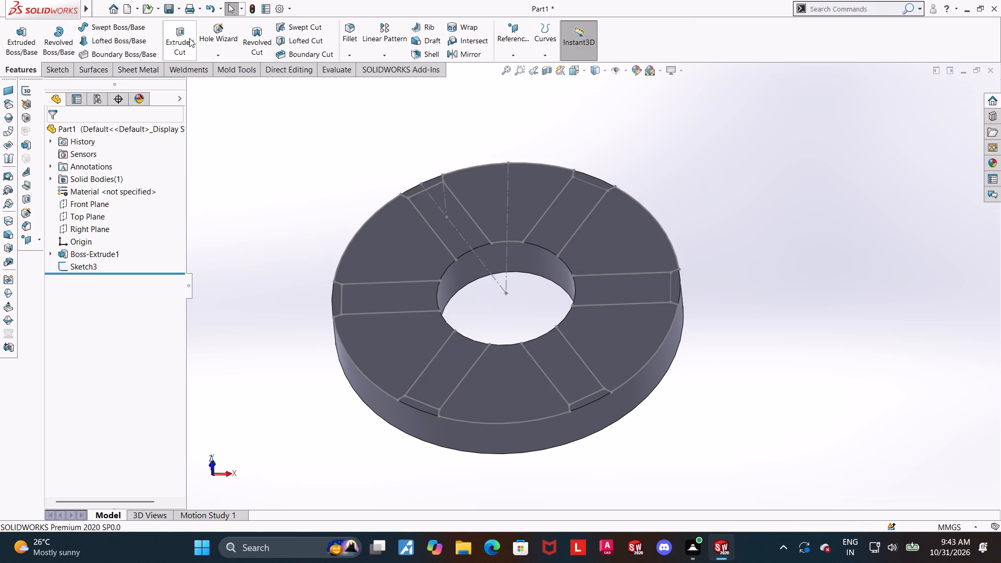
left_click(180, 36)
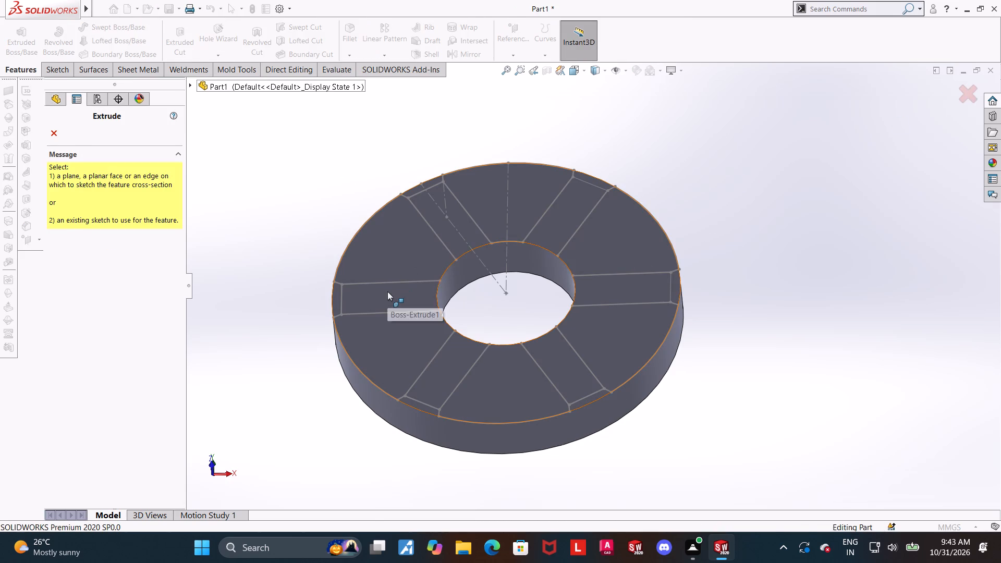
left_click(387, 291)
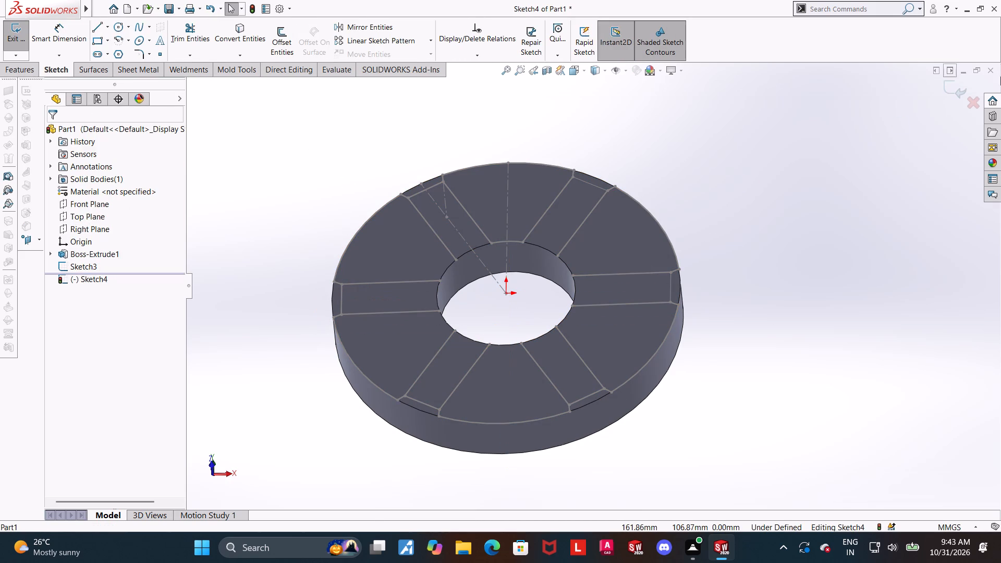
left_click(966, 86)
Cut-extrude the six radial channel regions of Sketch3 to a blind depth of 9 mm.
left_click(68, 270)
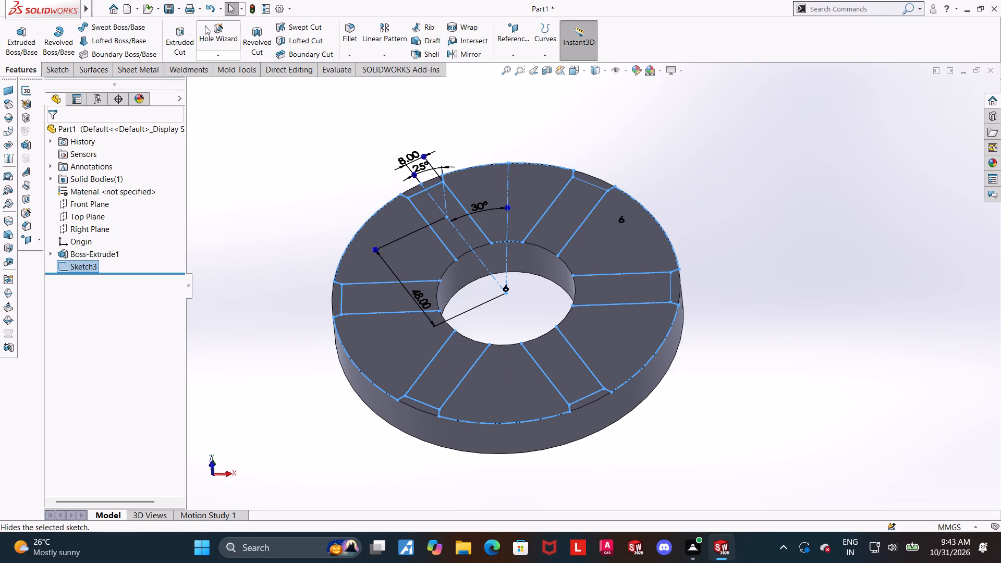
left_click(188, 27)
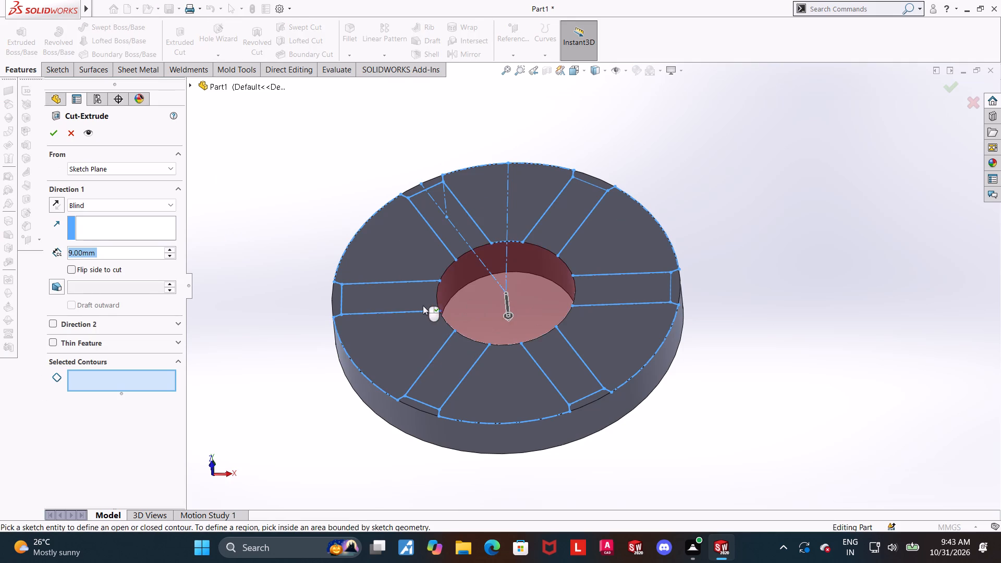
left_click(407, 303)
left_click(448, 231)
left_click(579, 218)
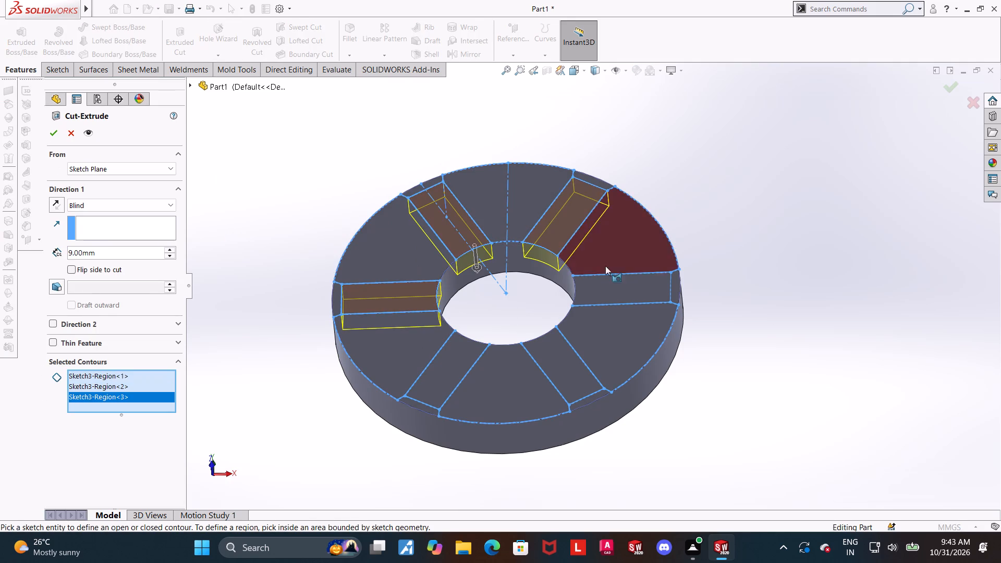
left_click(618, 286)
left_click(557, 377)
left_click(442, 373)
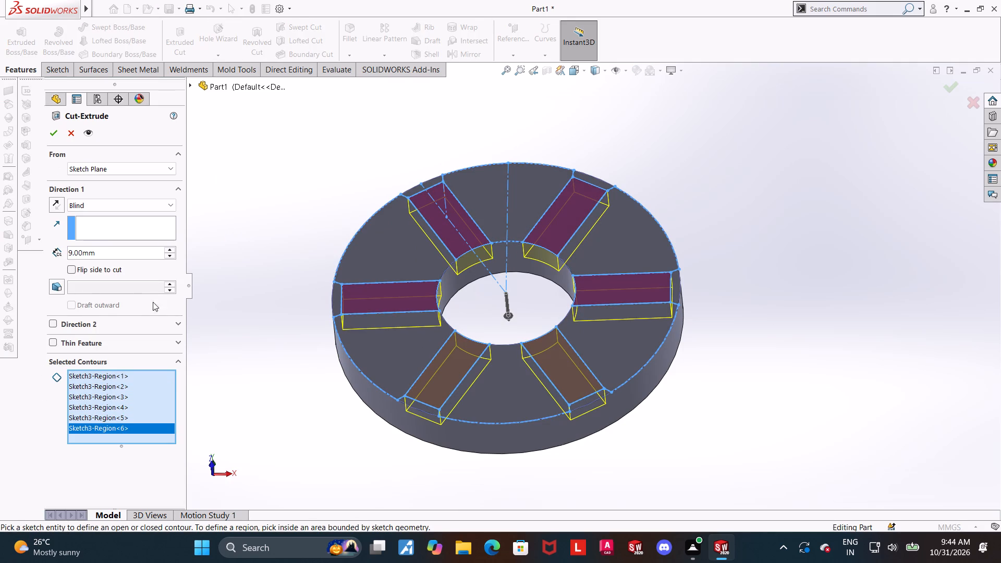
left_click(54, 137)
left_click(869, 317)
Examine the six cut channels in the ring from several angles.
middle_click_drag(754, 311, 765, 381)
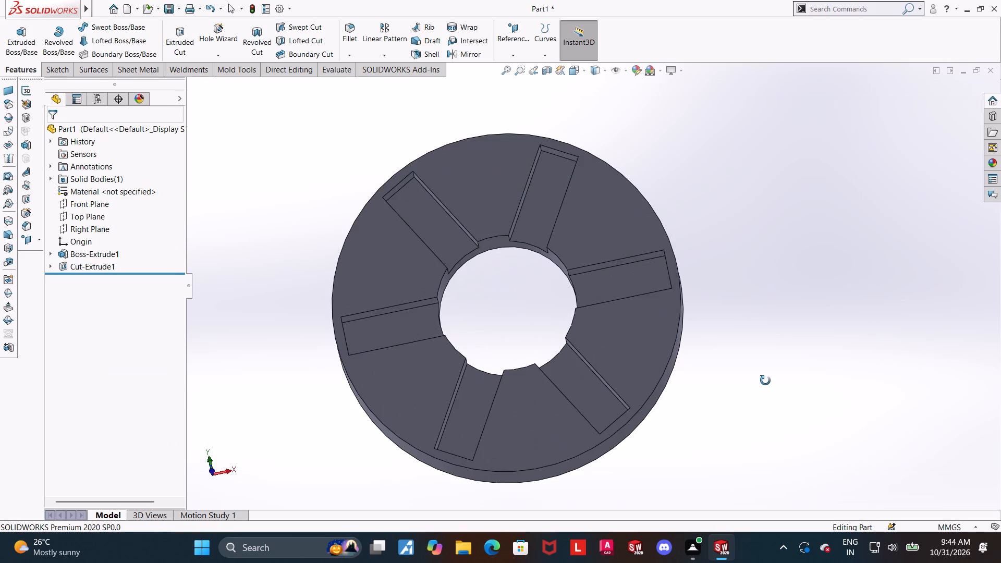
middle_click_drag(765, 381, 748, 421)
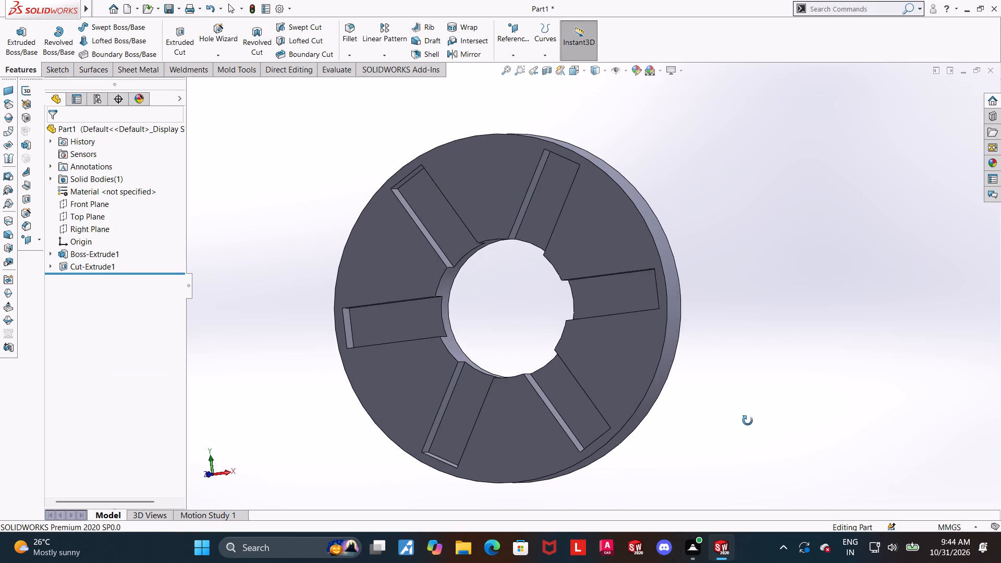
middle_click_drag(748, 421, 756, 462)
middle_click_drag(749, 302, 756, 260)
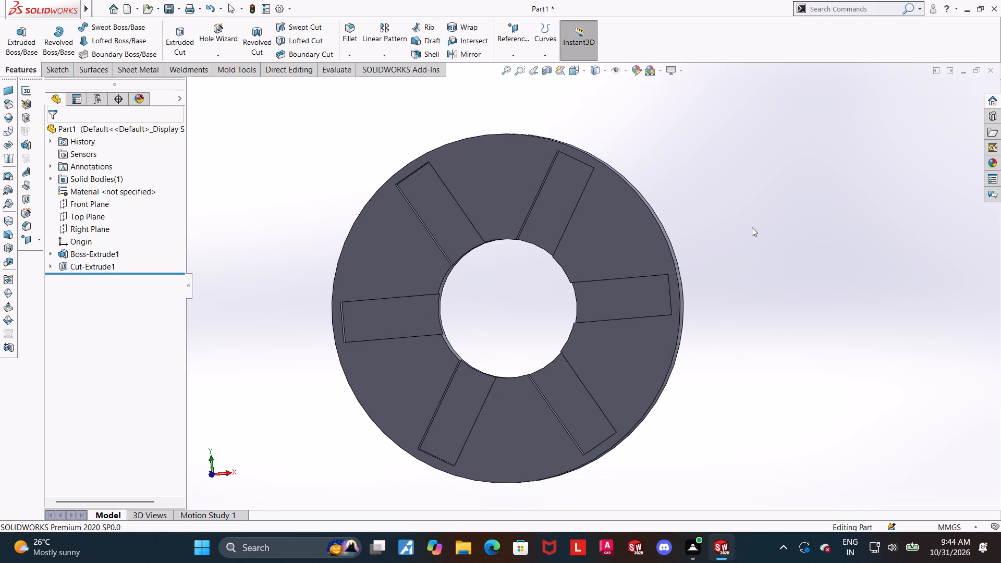
scroll(752, 227, "up", 1)
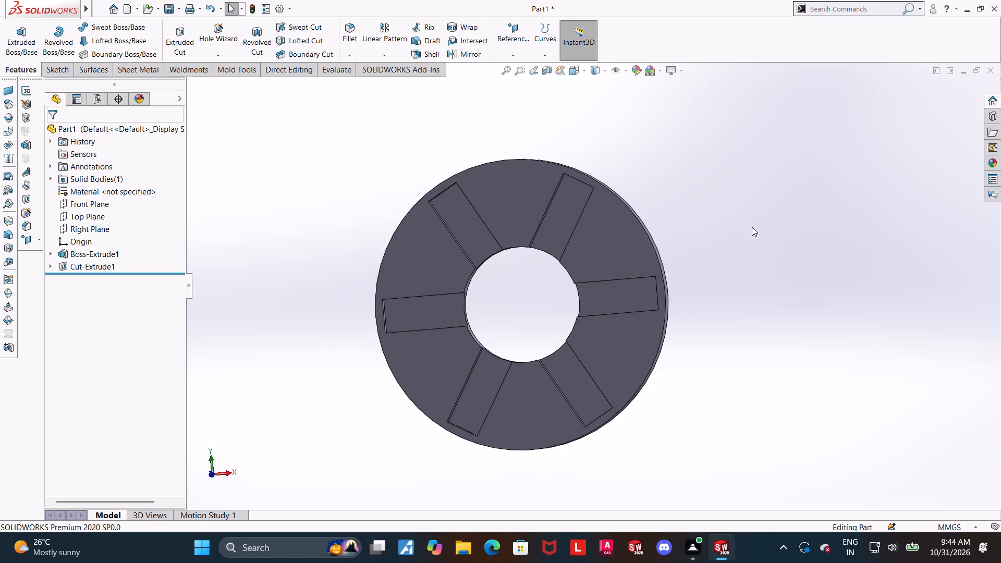
scroll(784, 234, "up", 1)
middle_click_drag(745, 270, 741, 157)
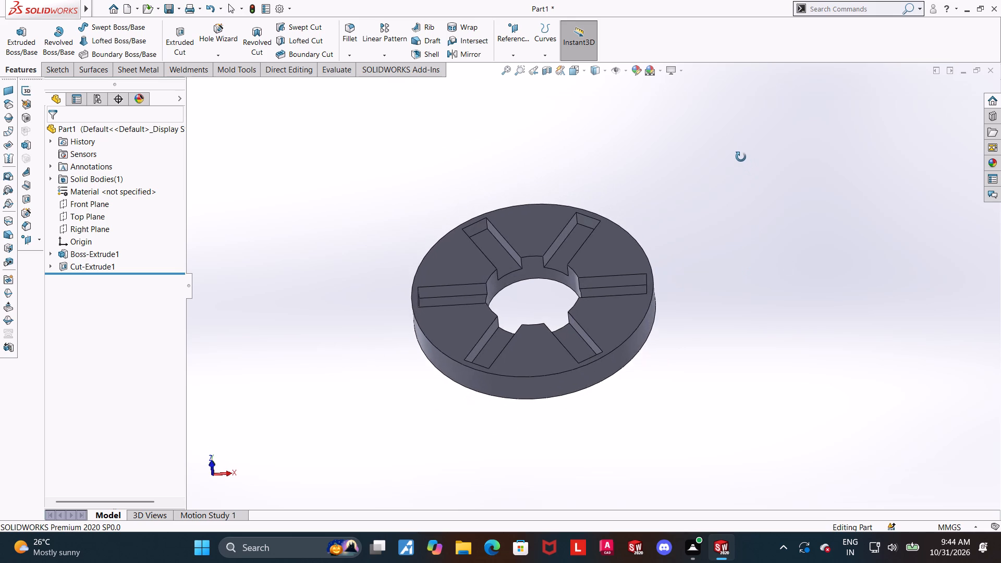
middle_click_drag(741, 157, 713, 156)
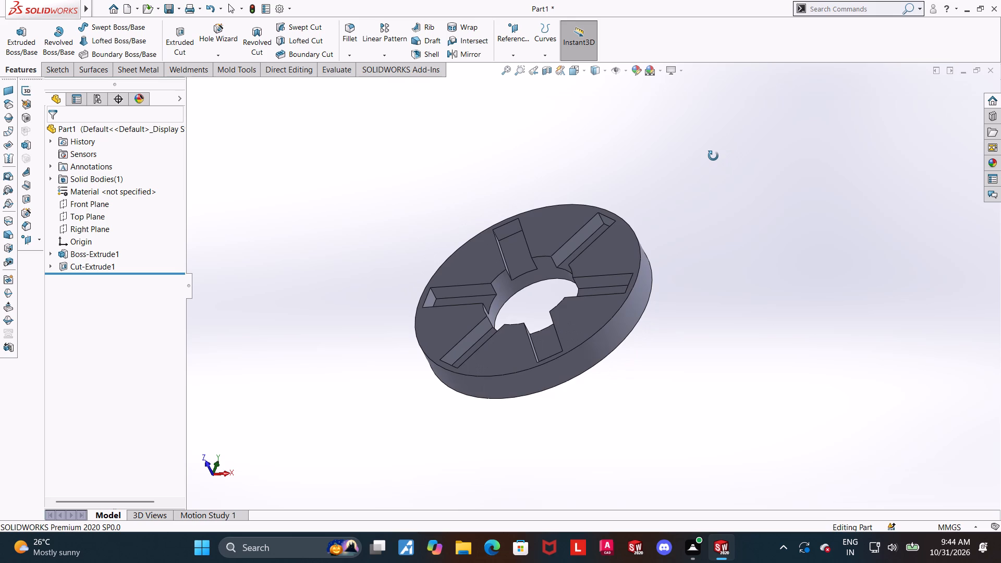
middle_click_drag(713, 156, 704, 119)
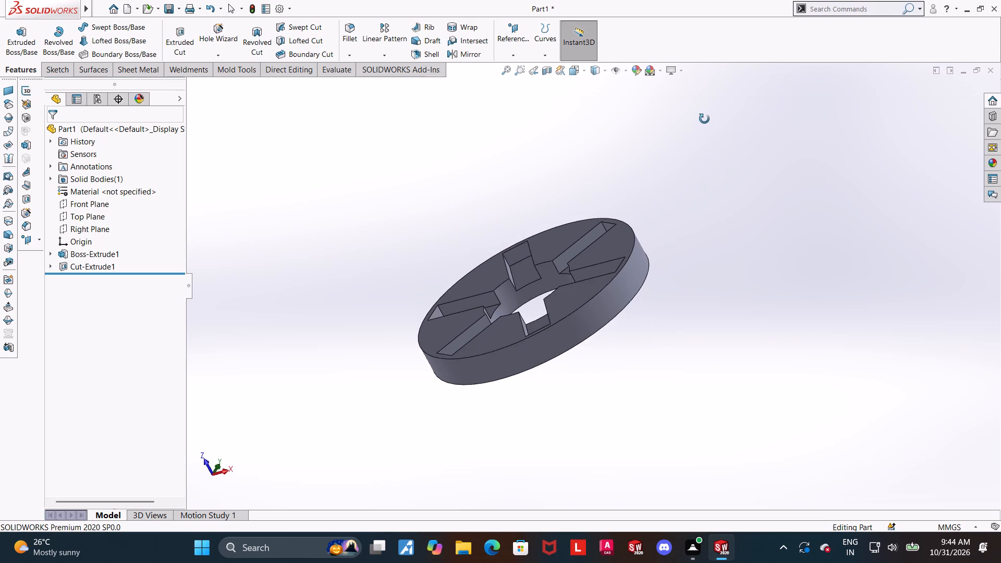
middle_click_drag(704, 119, 725, 184)
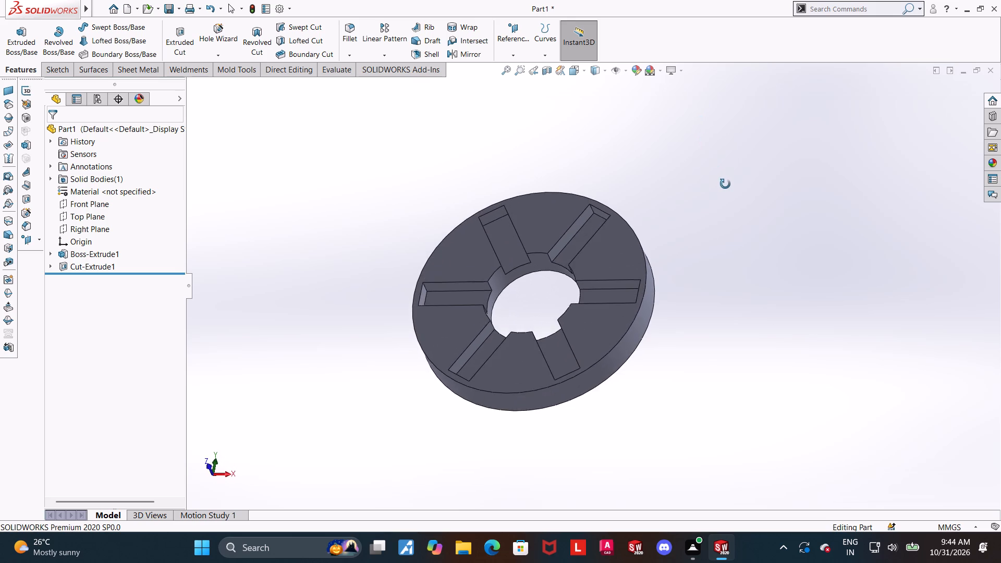
middle_click_drag(725, 184, 742, 186)
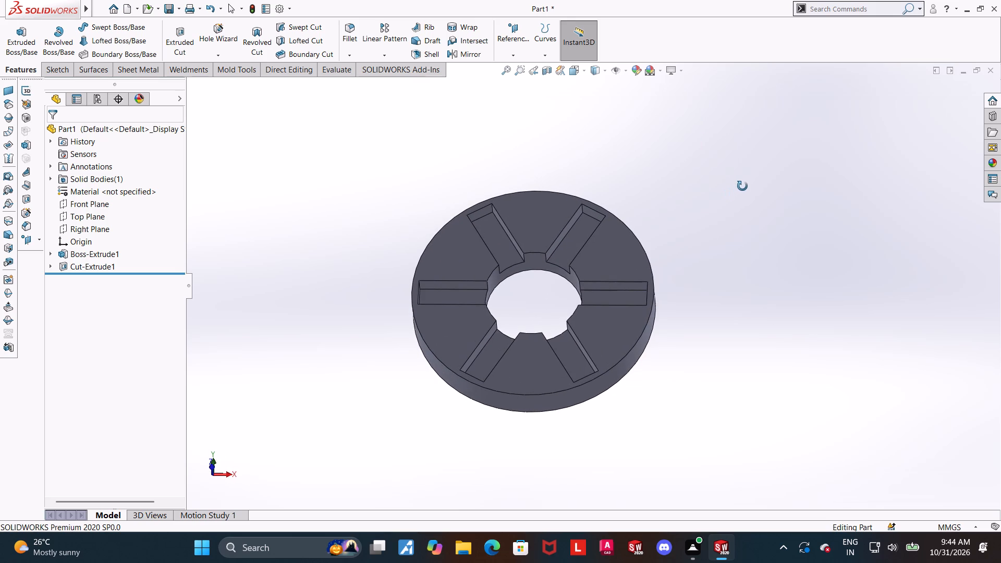
middle_click_drag(742, 186, 747, 191)
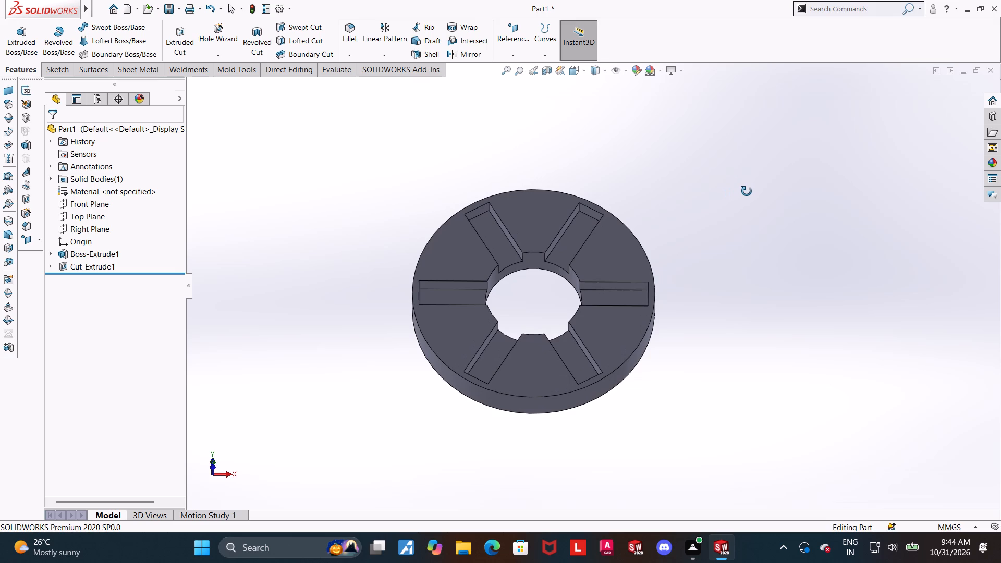
middle_click_drag(747, 191, 734, 180)
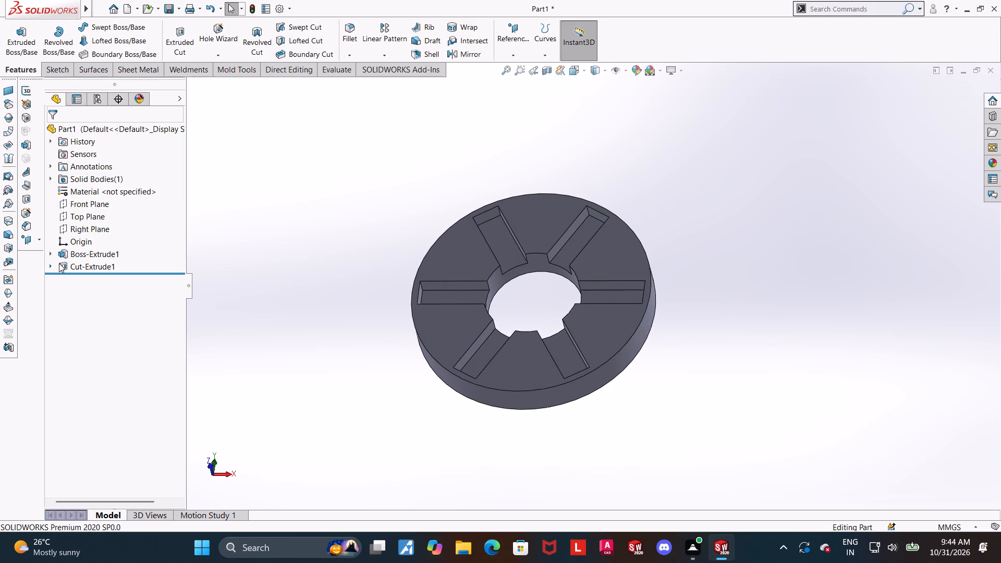
Reuse Sketch3 to cut the six small regions between the channels' closing lines and the ring's outer edge, Through All.
left_click(54, 265)
left_click(82, 278)
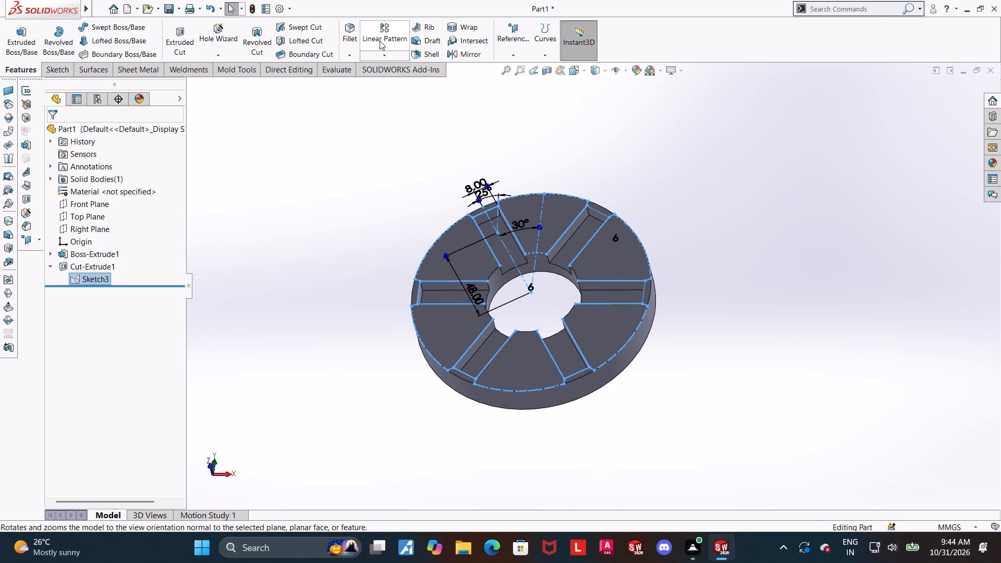
left_click(193, 30)
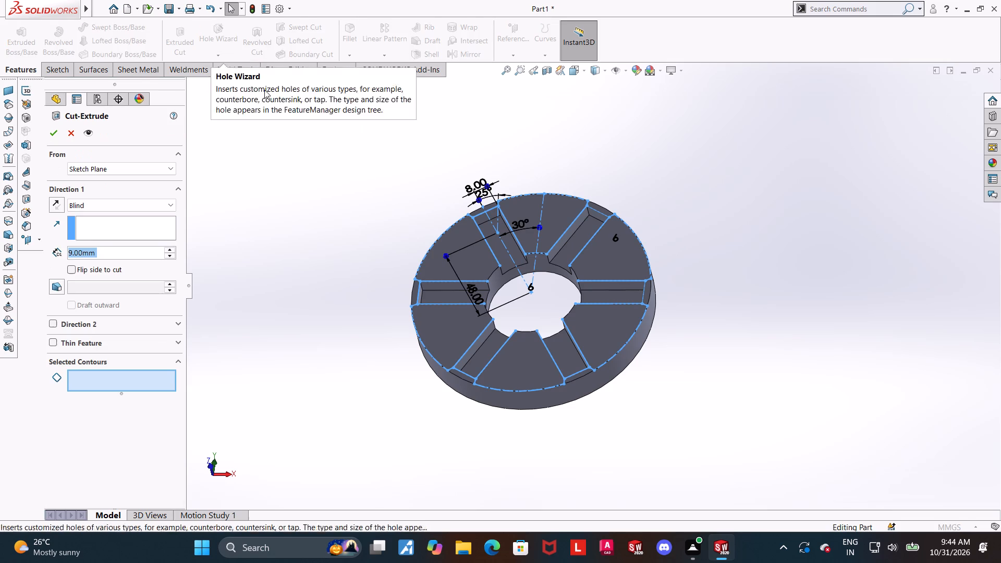
middle_click_drag(376, 352, 412, 384)
scroll(460, 303, "down", 5)
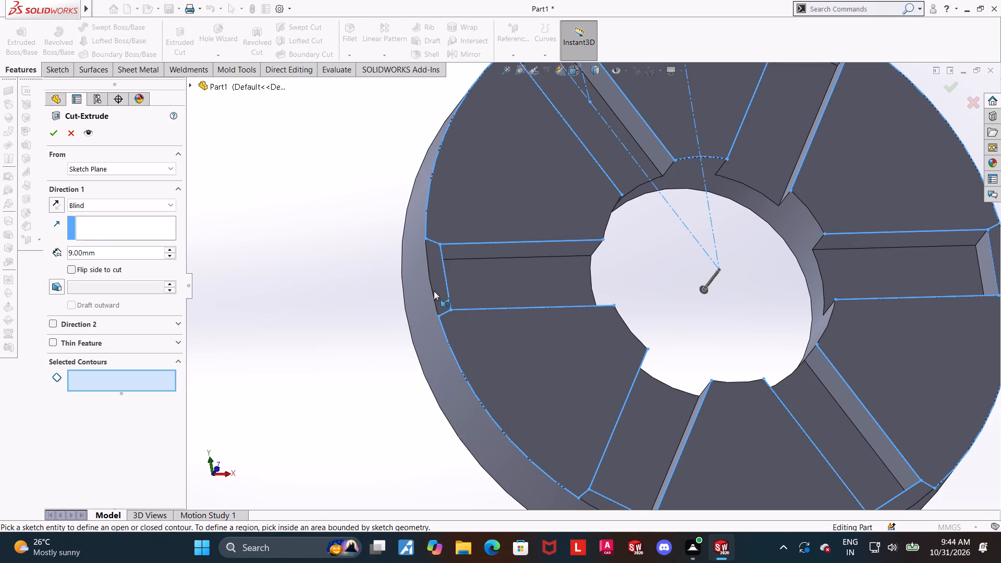
left_click(437, 288)
scroll(439, 287, "up", 5)
scroll(613, 389, "down", 1)
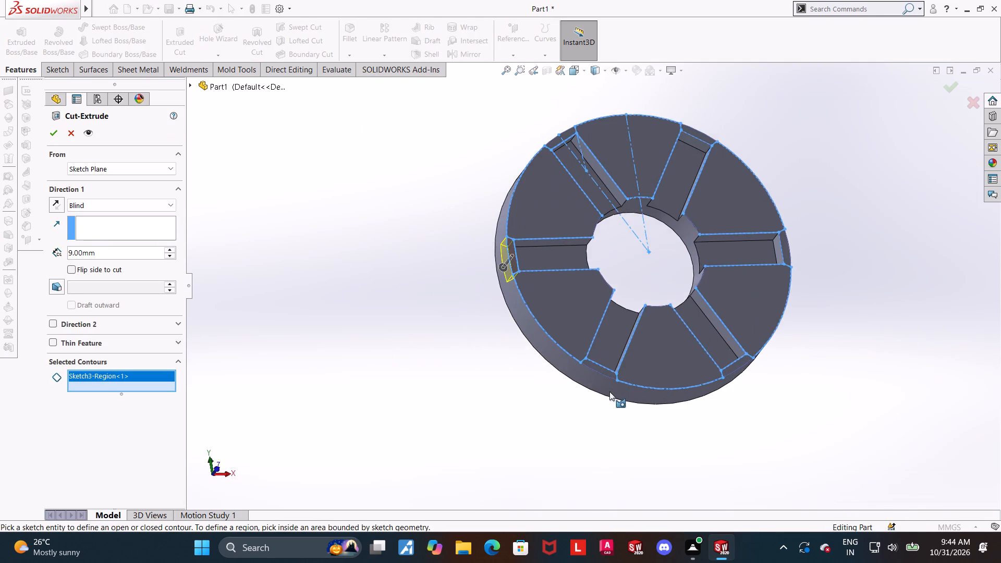
middle_click_drag(609, 391, 585, 402)
scroll(596, 385, "down", 3)
left_click(559, 346)
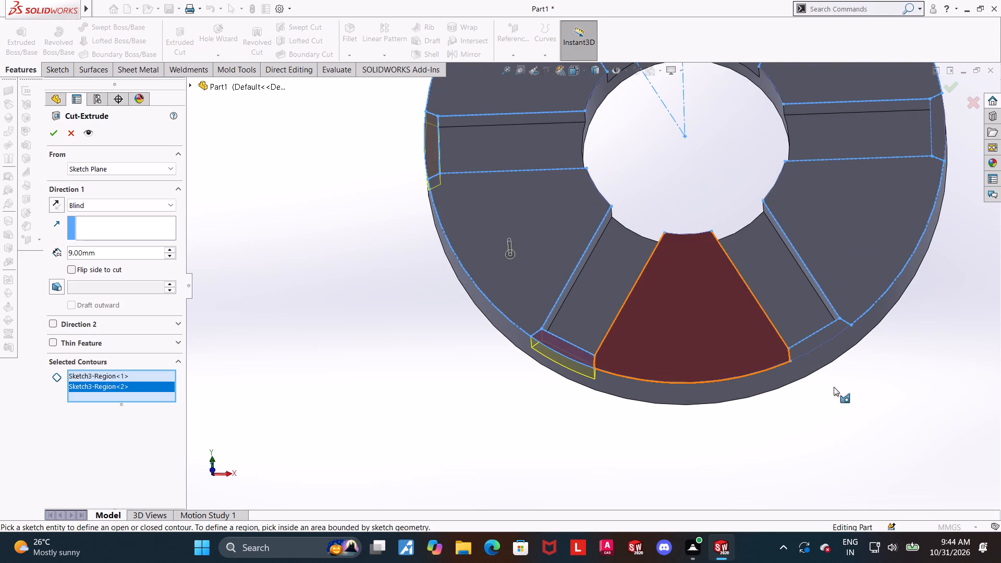
left_click(816, 338)
scroll(869, 321, "up", 4)
scroll(796, 217, "down", 3)
left_click(697, 219)
scroll(710, 219, "up", 6)
scroll(570, 189, "down", 4)
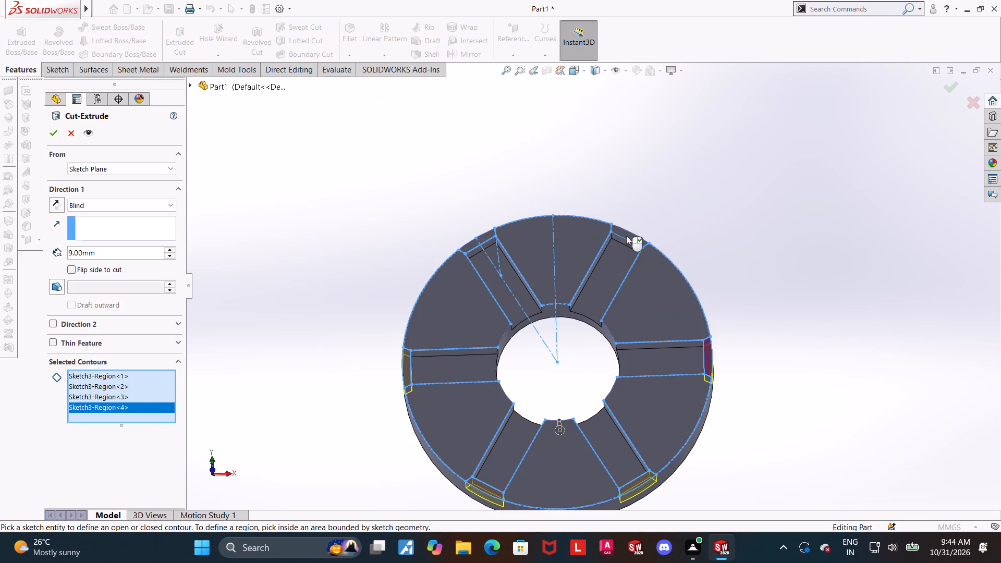
left_click(627, 235)
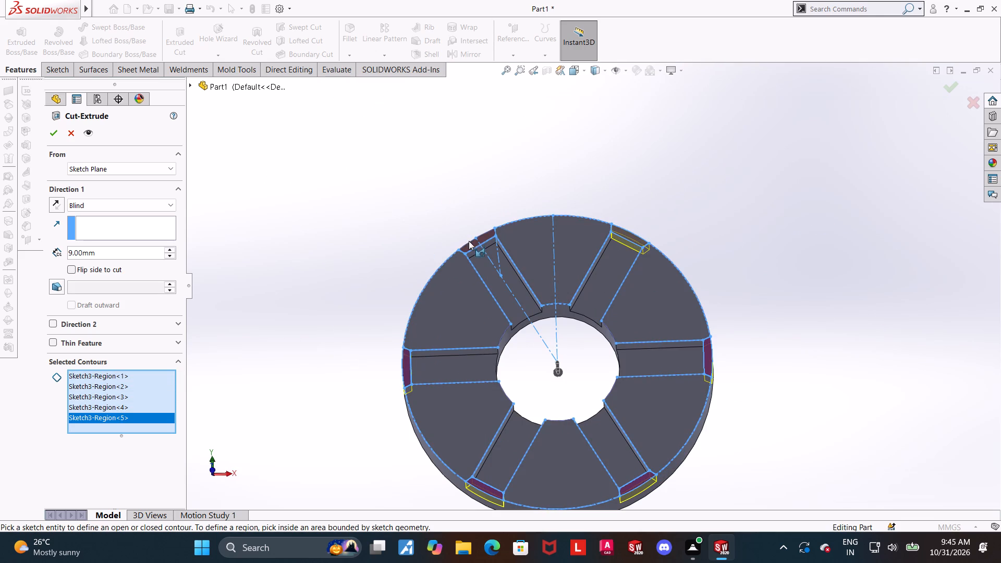
left_click(470, 242)
scroll(400, 322, "up", 4)
middle_click_drag(812, 375, 821, 236)
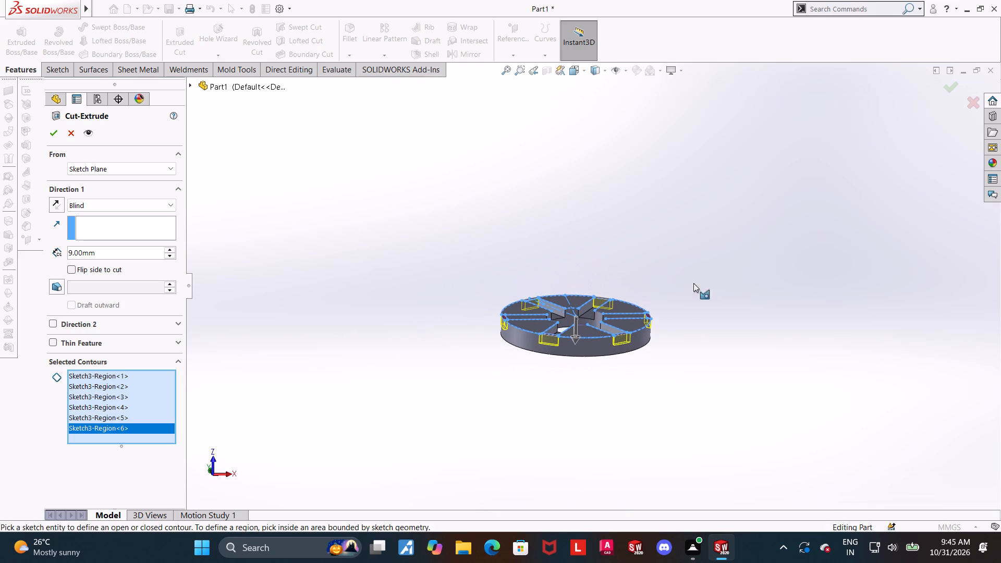
left_click(114, 205)
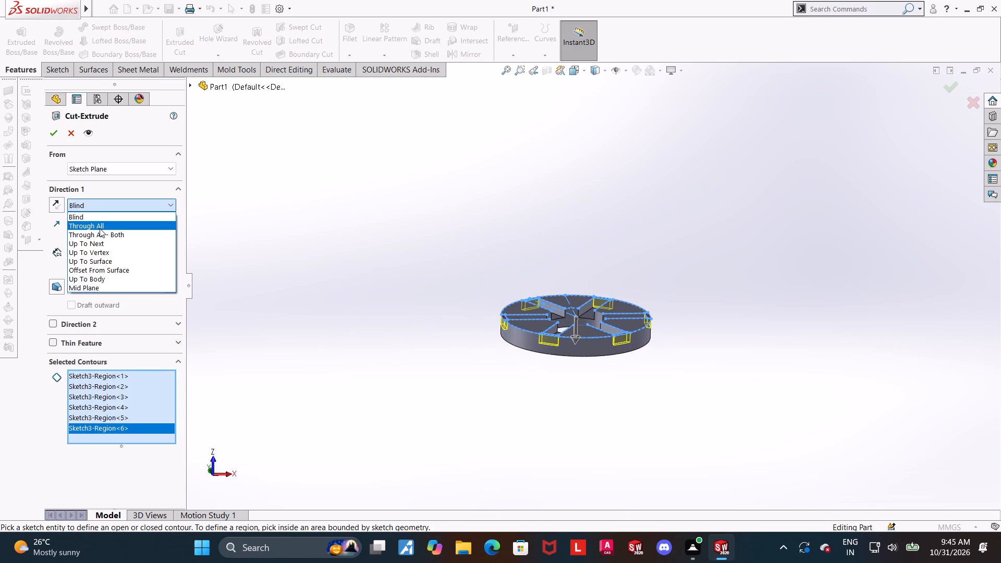
left_click(100, 228)
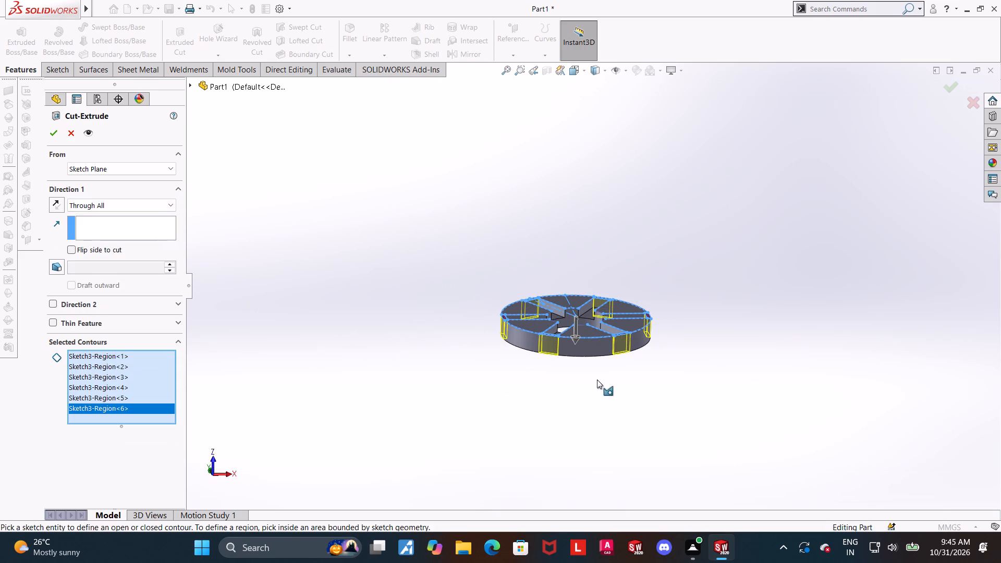
middle_click_drag(664, 347, 661, 273)
scroll(615, 277, "down", 5)
middle_click_drag(559, 292, 525, 403)
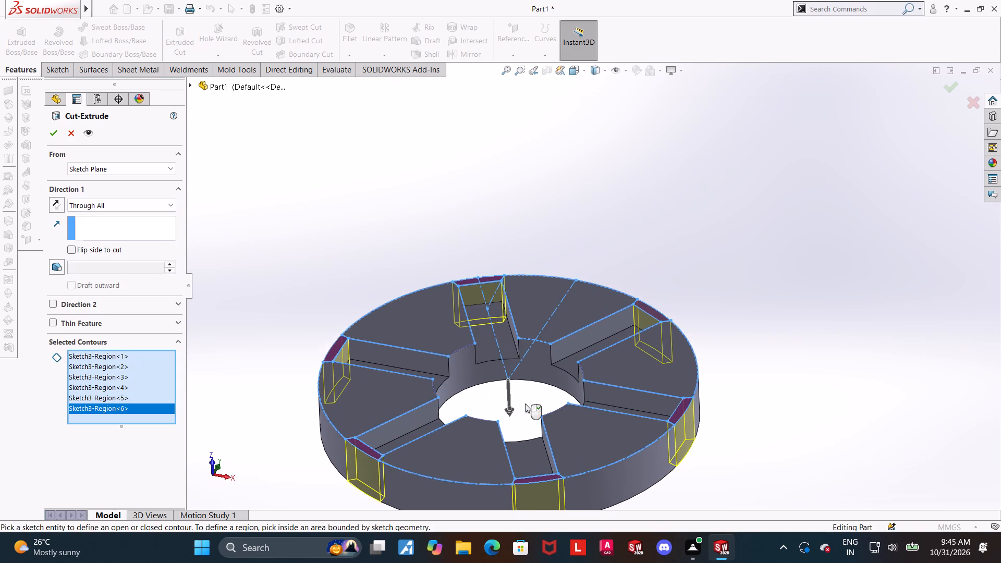
middle_click_drag(525, 403, 527, 408)
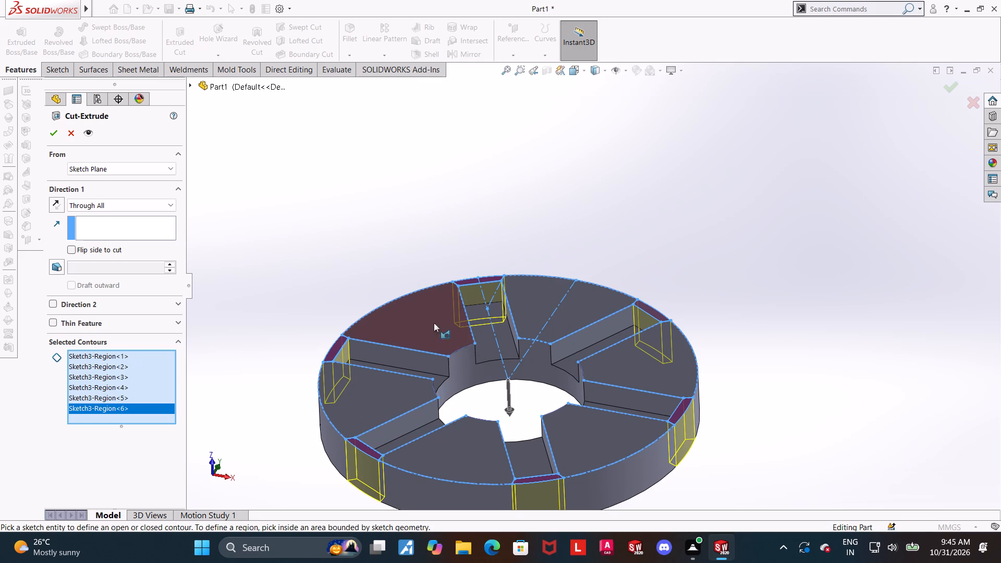
left_click(56, 137)
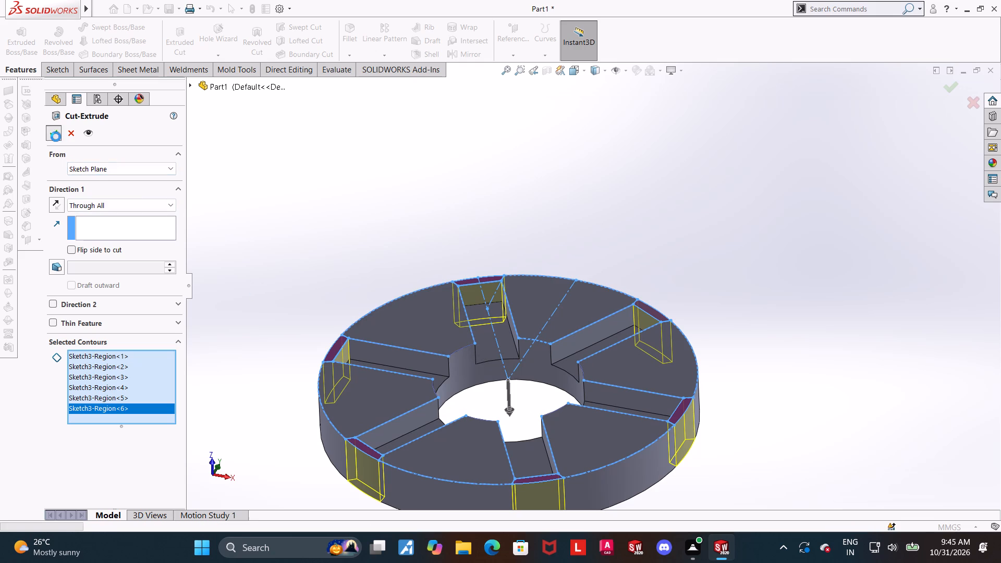
left_click(794, 336)
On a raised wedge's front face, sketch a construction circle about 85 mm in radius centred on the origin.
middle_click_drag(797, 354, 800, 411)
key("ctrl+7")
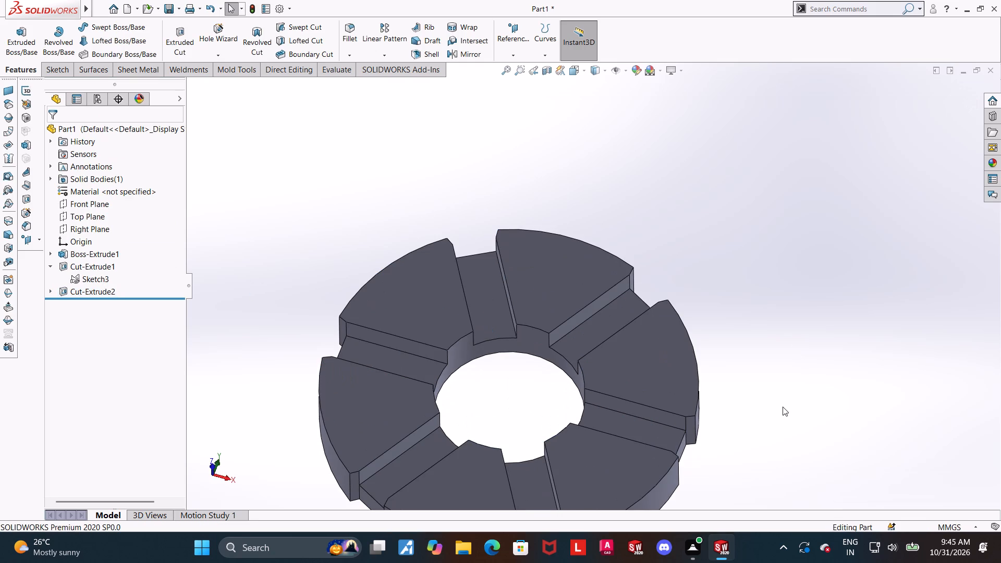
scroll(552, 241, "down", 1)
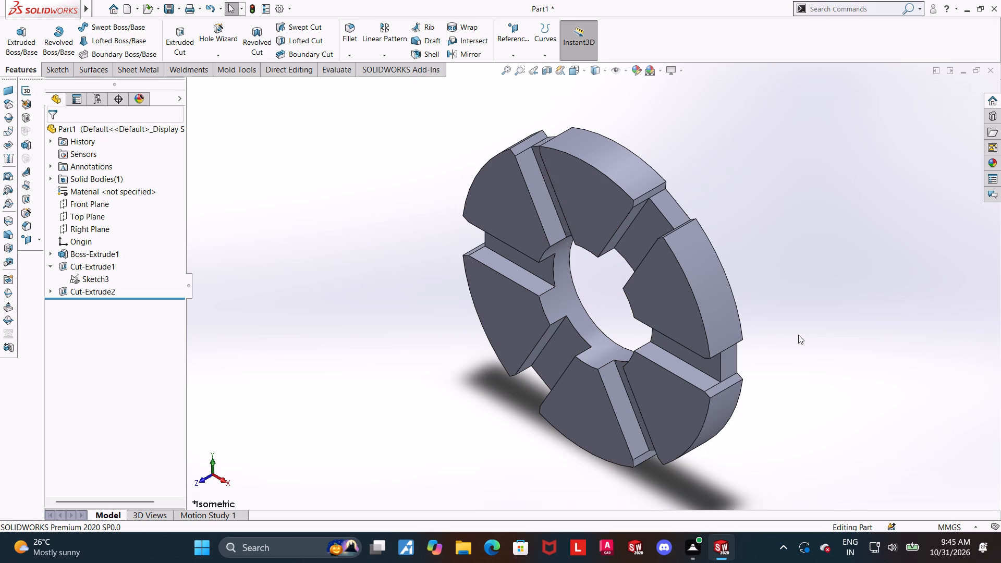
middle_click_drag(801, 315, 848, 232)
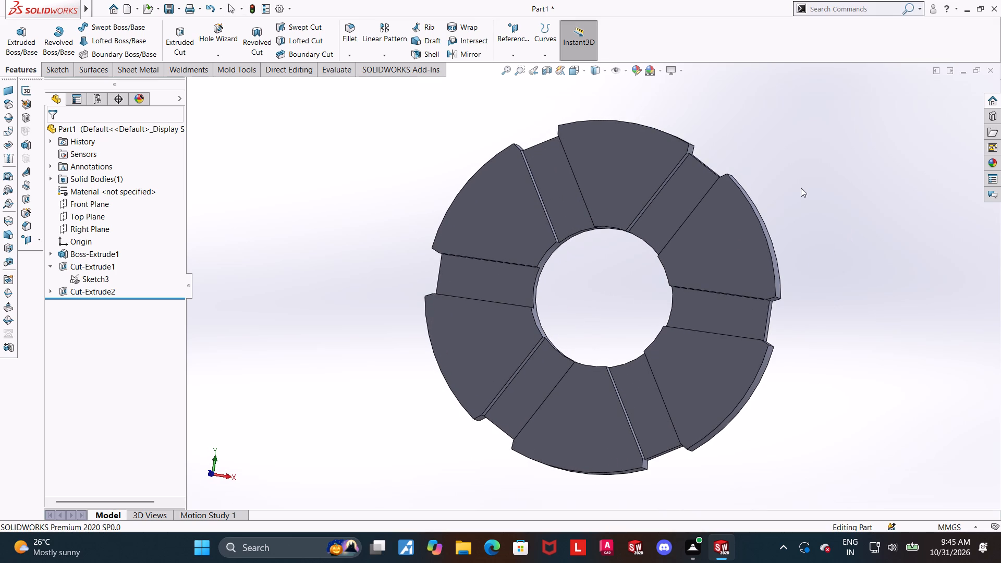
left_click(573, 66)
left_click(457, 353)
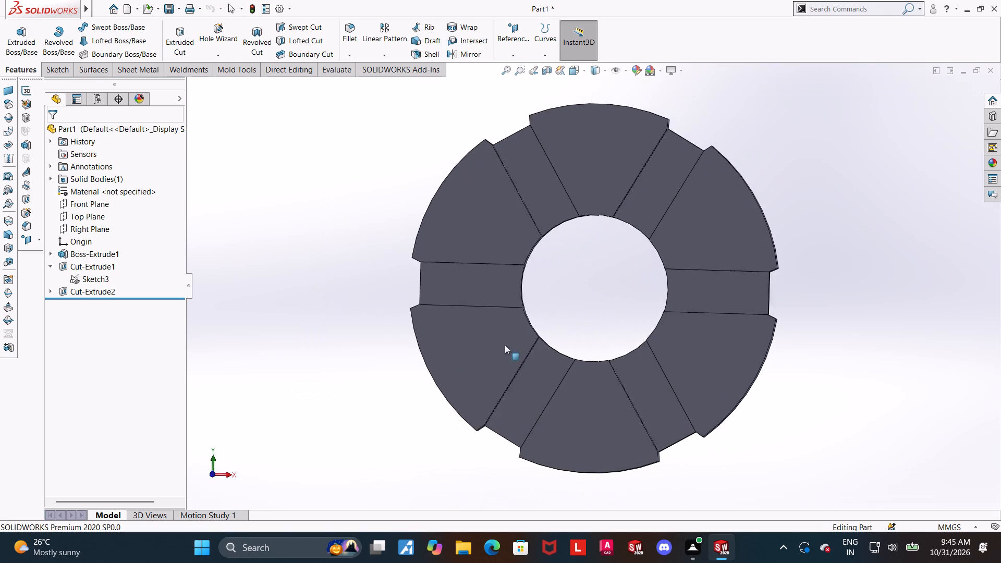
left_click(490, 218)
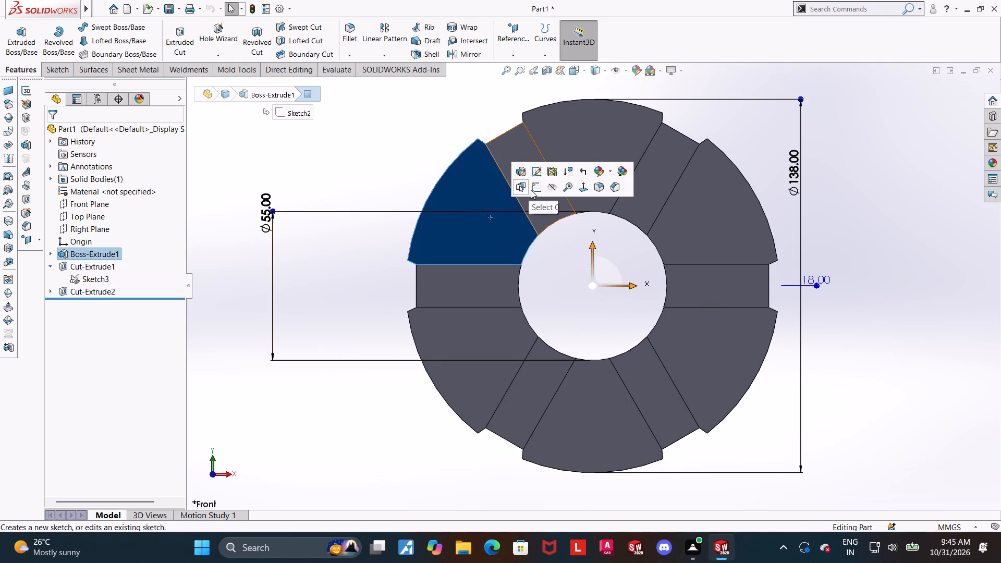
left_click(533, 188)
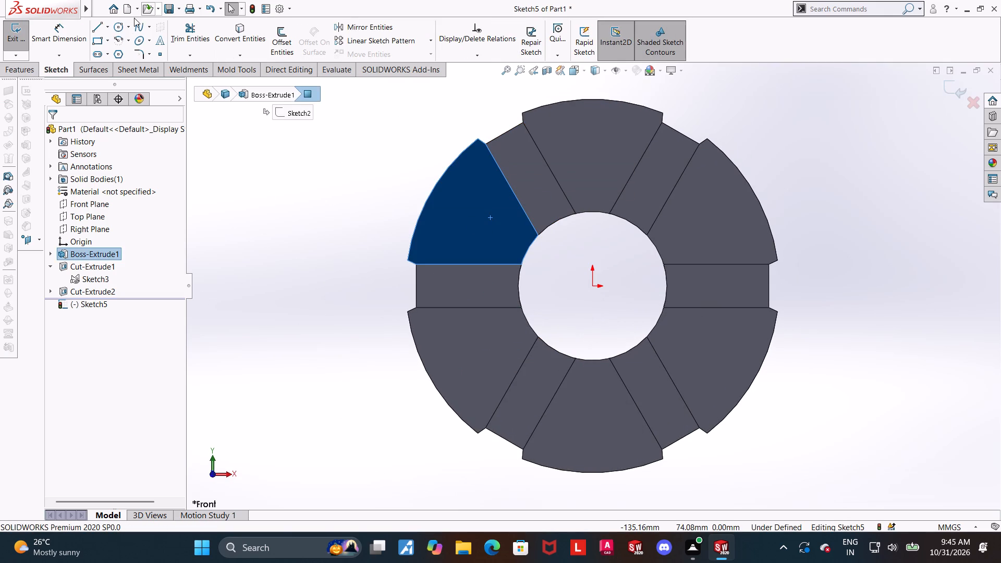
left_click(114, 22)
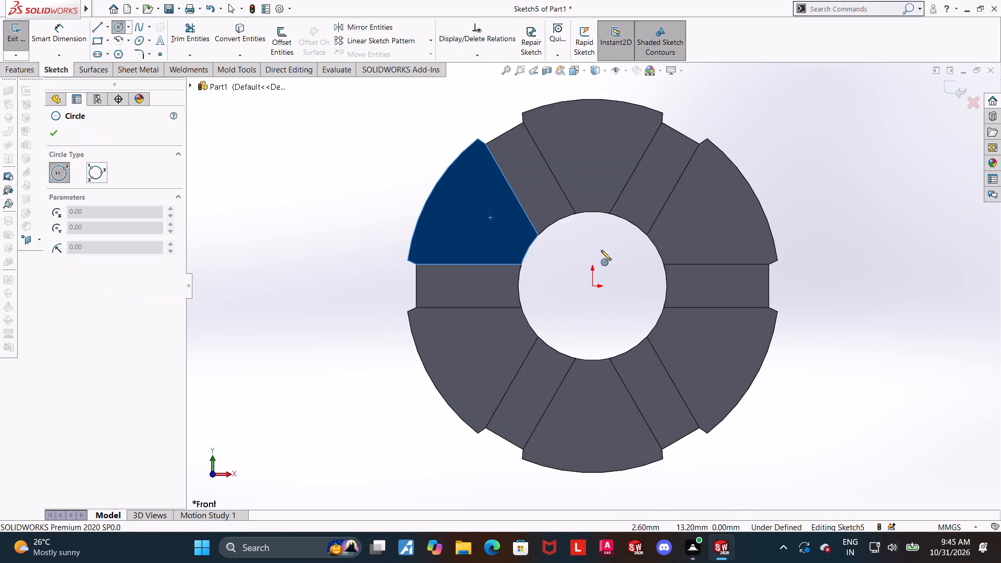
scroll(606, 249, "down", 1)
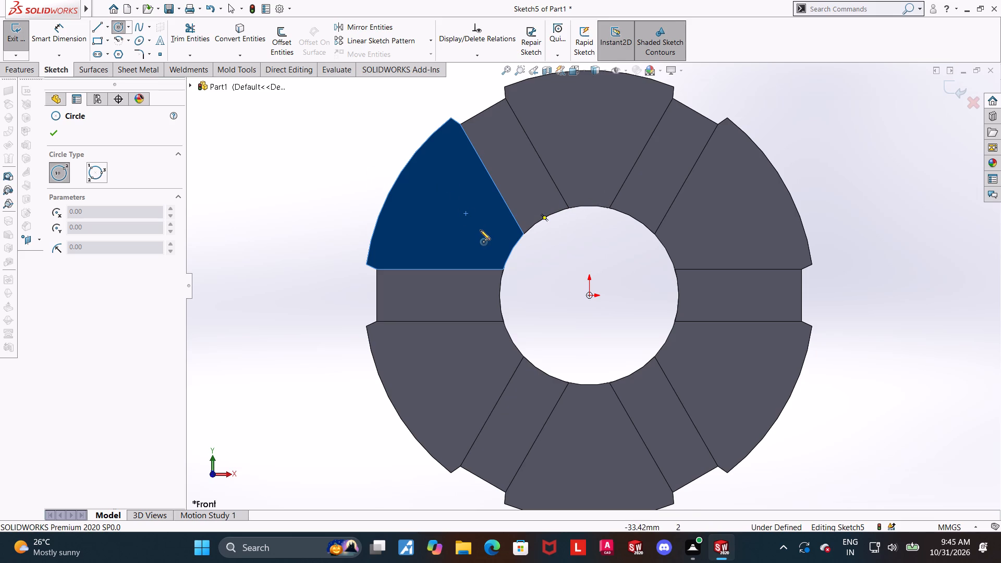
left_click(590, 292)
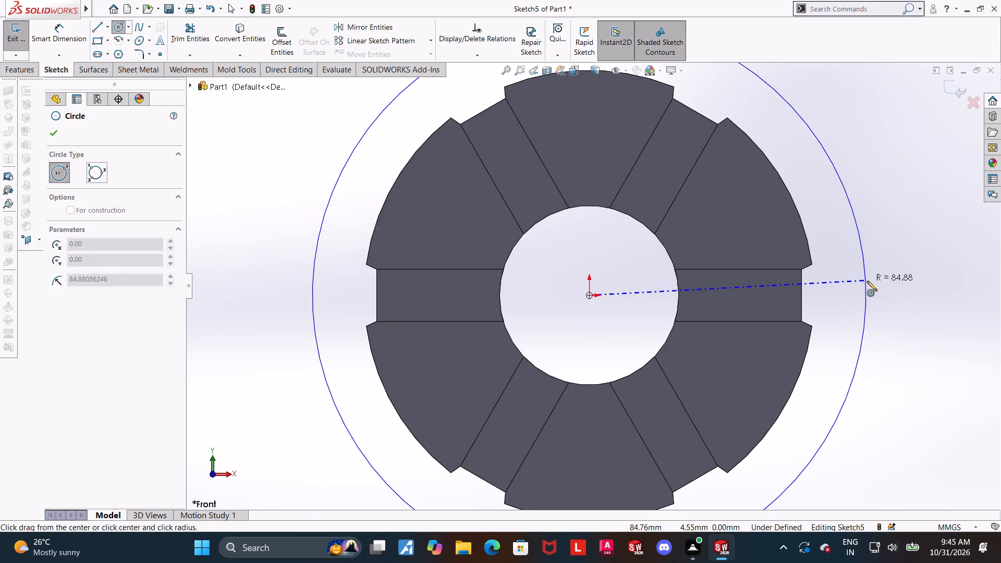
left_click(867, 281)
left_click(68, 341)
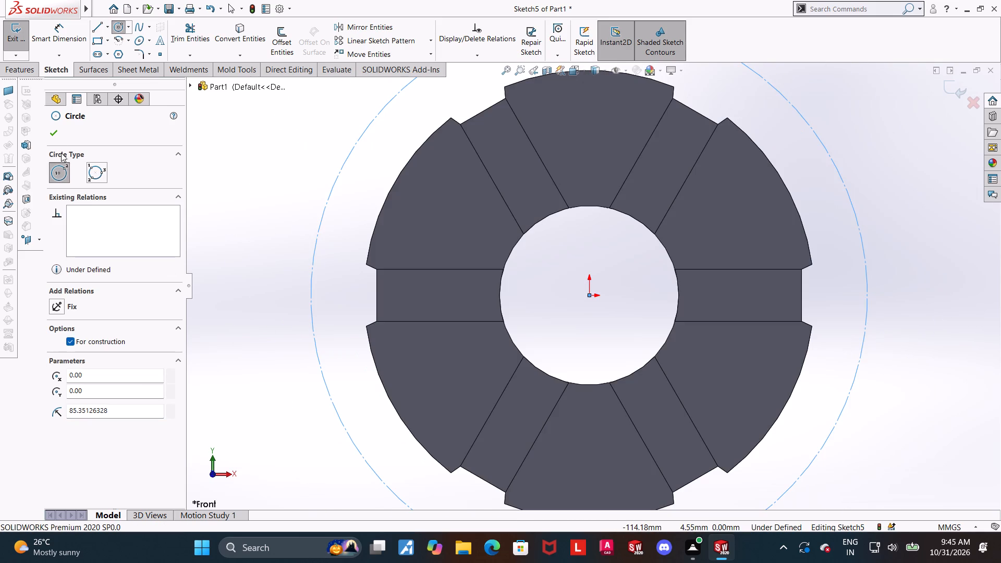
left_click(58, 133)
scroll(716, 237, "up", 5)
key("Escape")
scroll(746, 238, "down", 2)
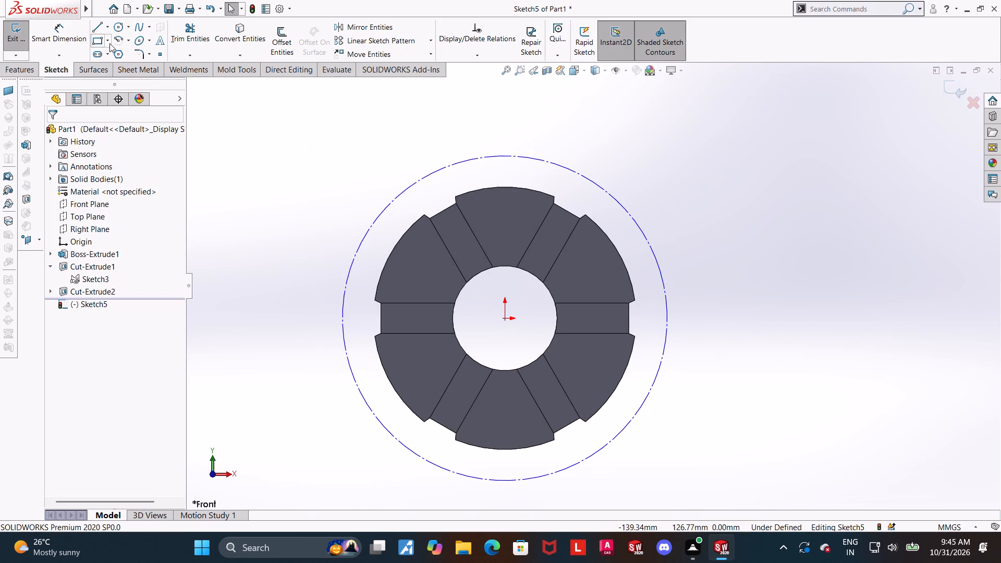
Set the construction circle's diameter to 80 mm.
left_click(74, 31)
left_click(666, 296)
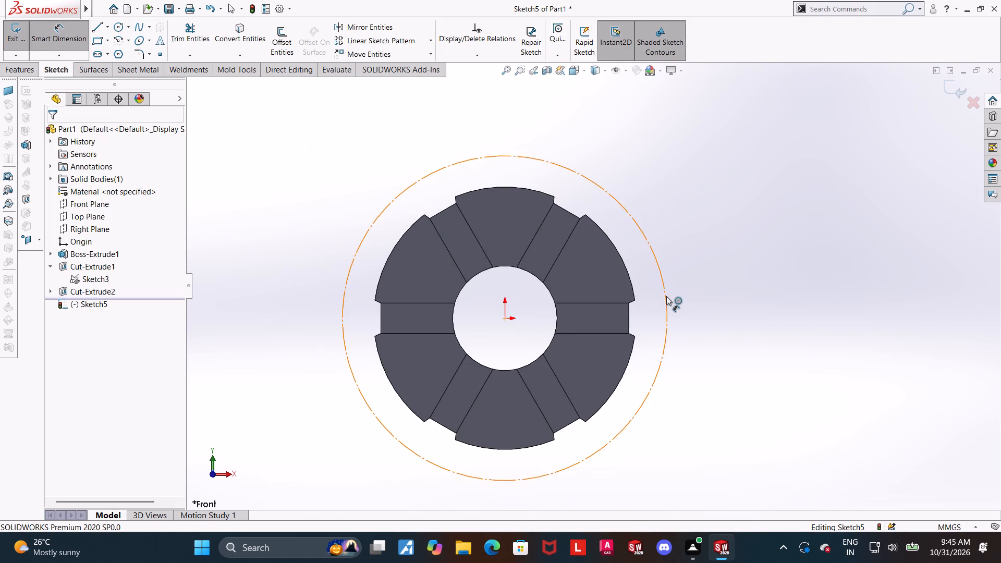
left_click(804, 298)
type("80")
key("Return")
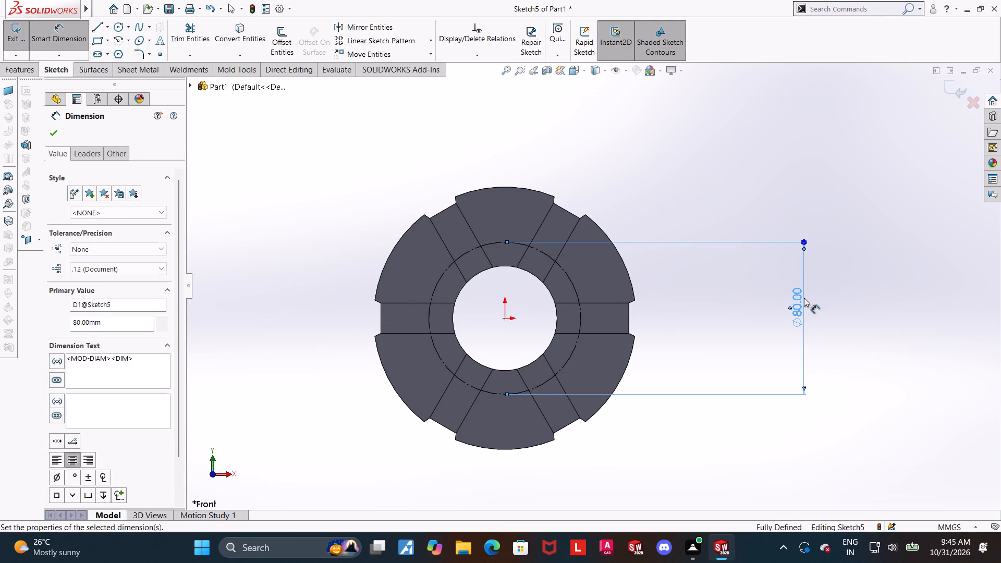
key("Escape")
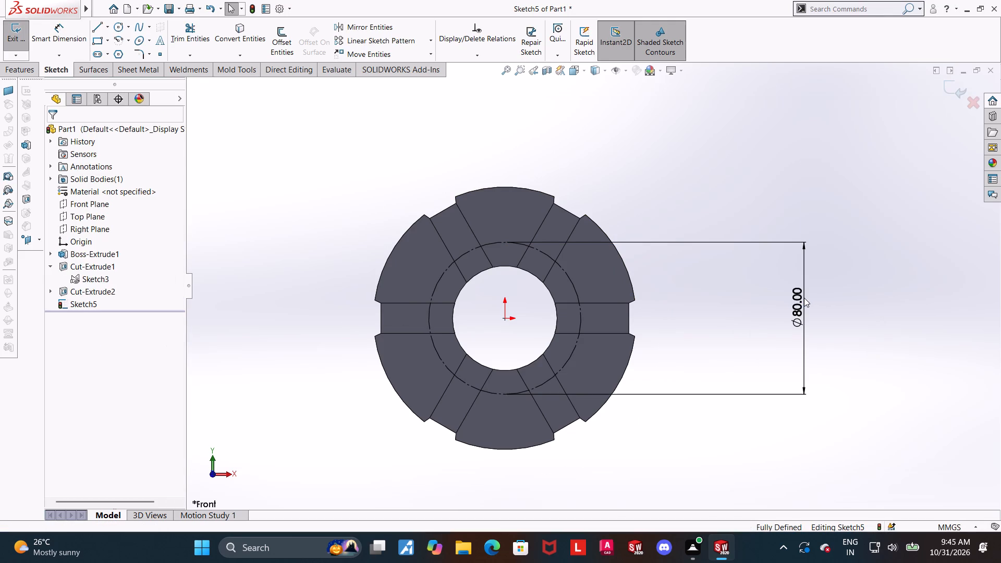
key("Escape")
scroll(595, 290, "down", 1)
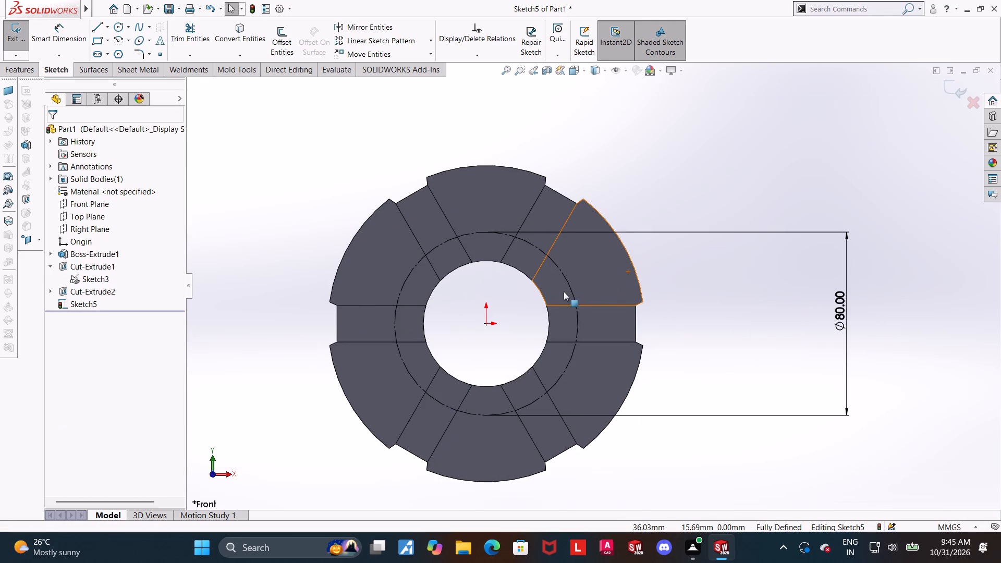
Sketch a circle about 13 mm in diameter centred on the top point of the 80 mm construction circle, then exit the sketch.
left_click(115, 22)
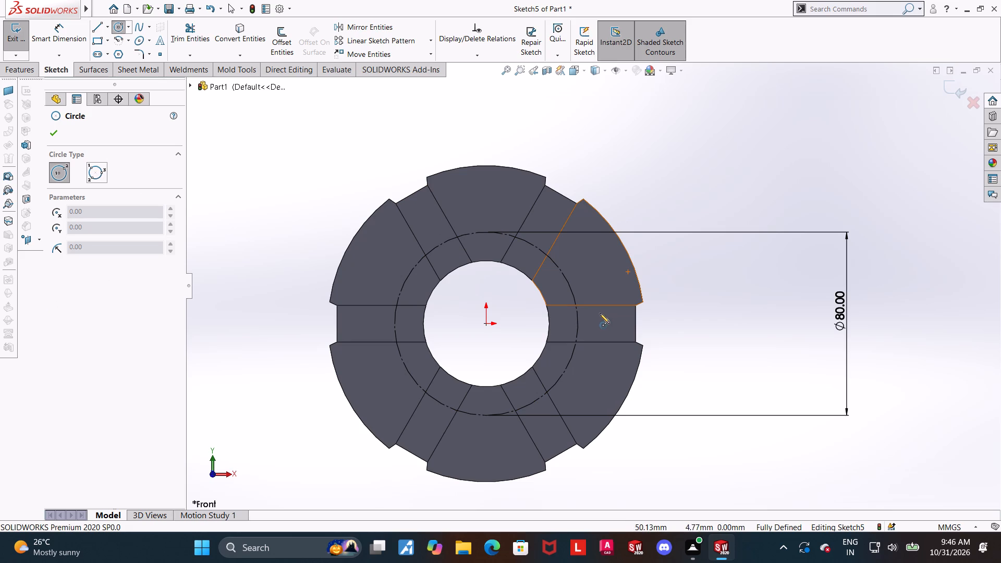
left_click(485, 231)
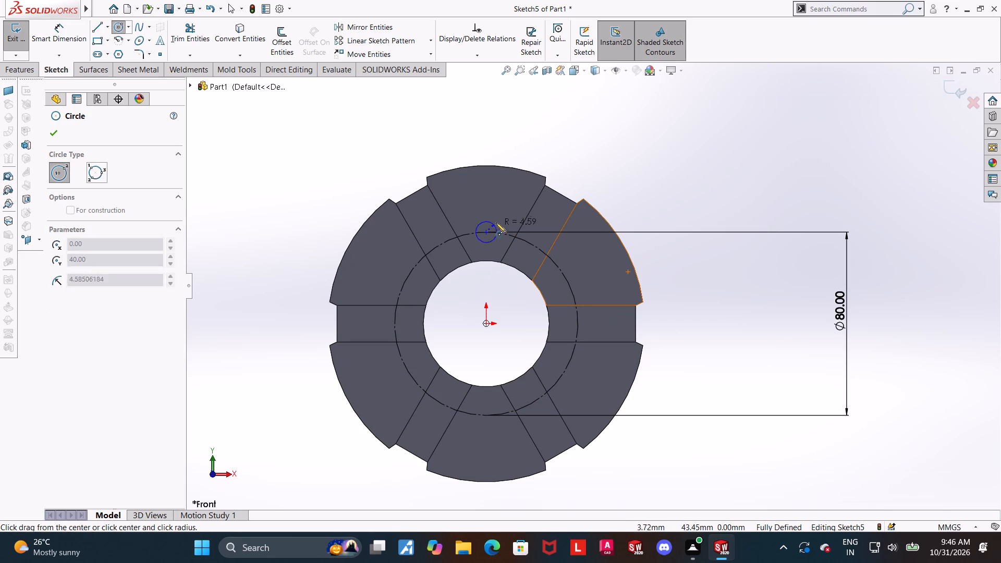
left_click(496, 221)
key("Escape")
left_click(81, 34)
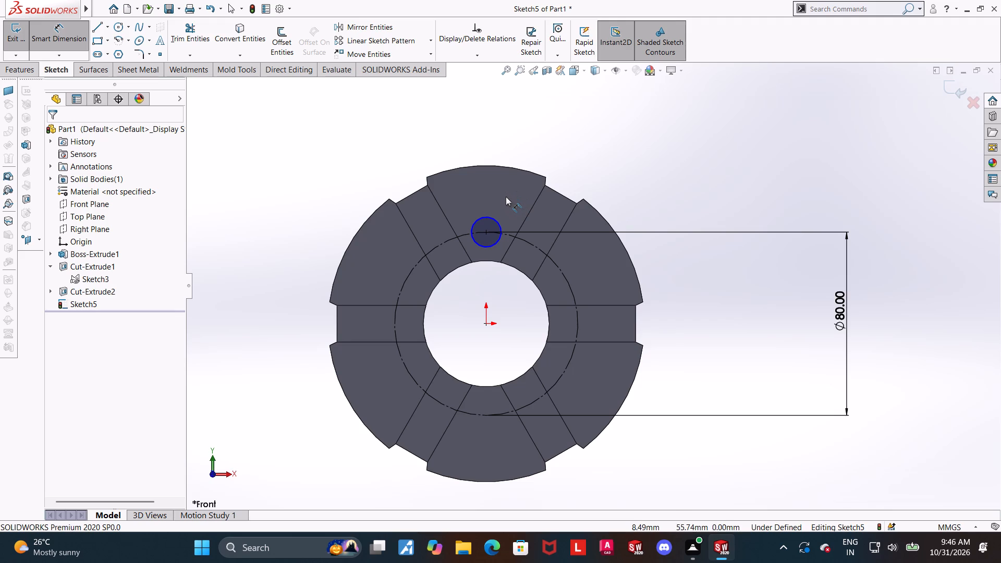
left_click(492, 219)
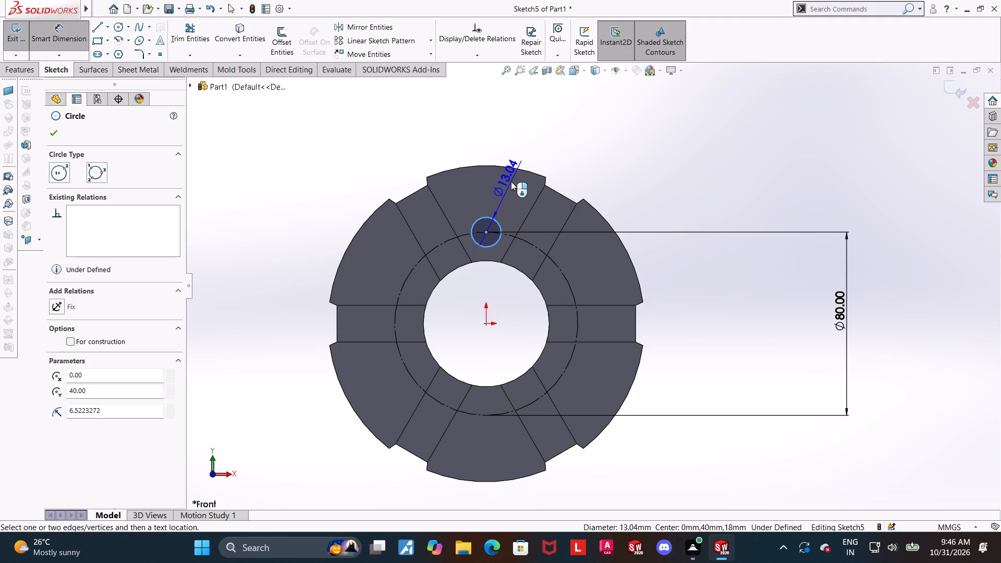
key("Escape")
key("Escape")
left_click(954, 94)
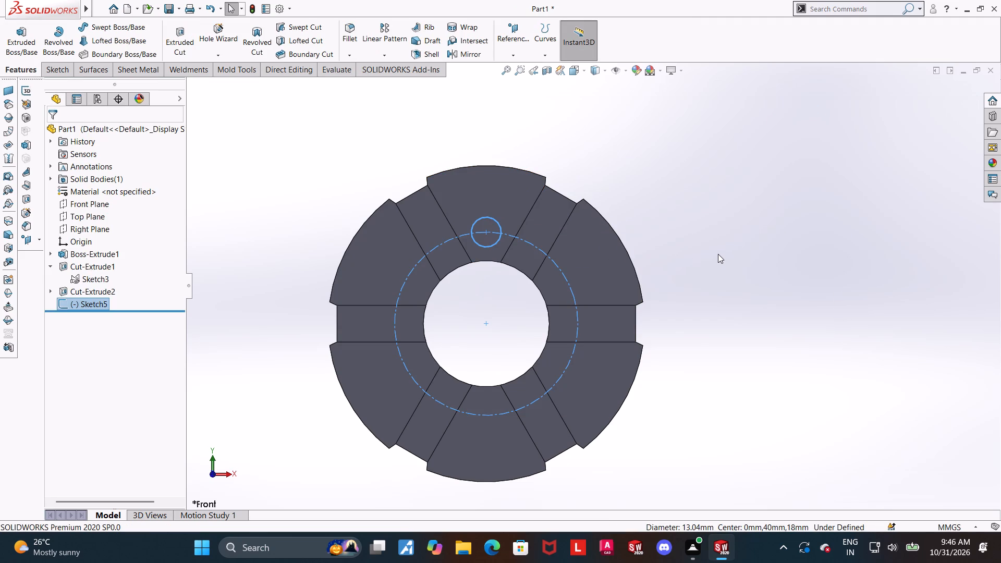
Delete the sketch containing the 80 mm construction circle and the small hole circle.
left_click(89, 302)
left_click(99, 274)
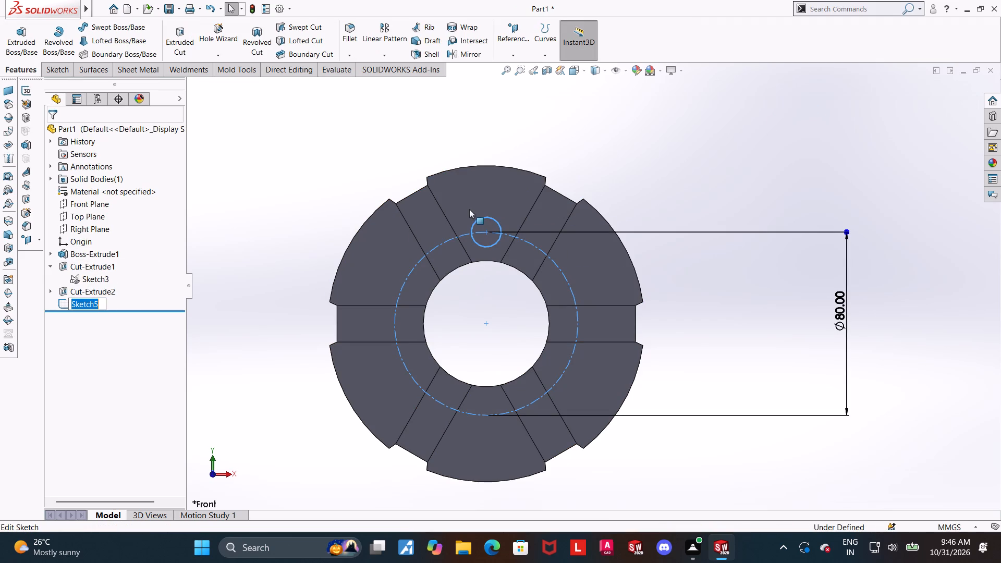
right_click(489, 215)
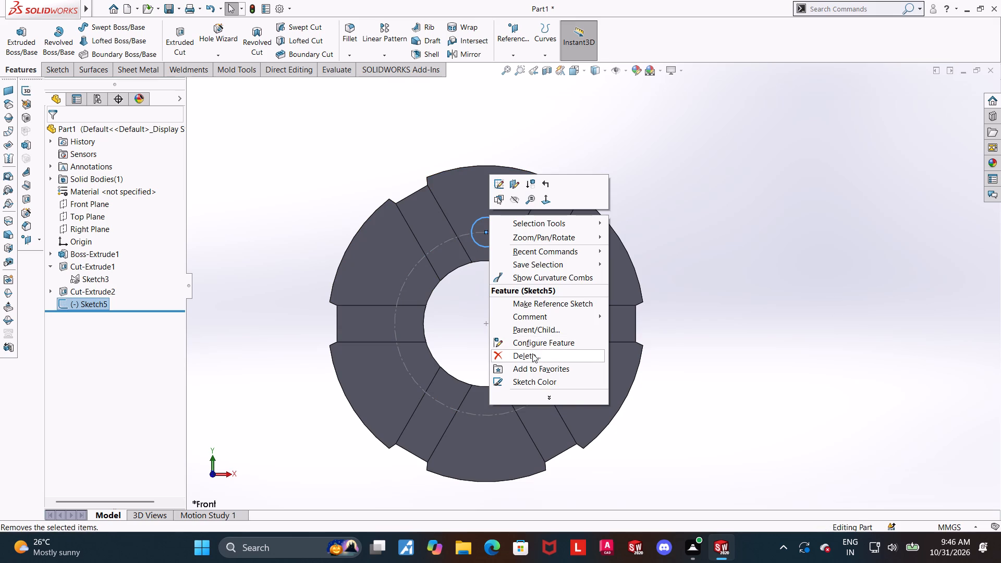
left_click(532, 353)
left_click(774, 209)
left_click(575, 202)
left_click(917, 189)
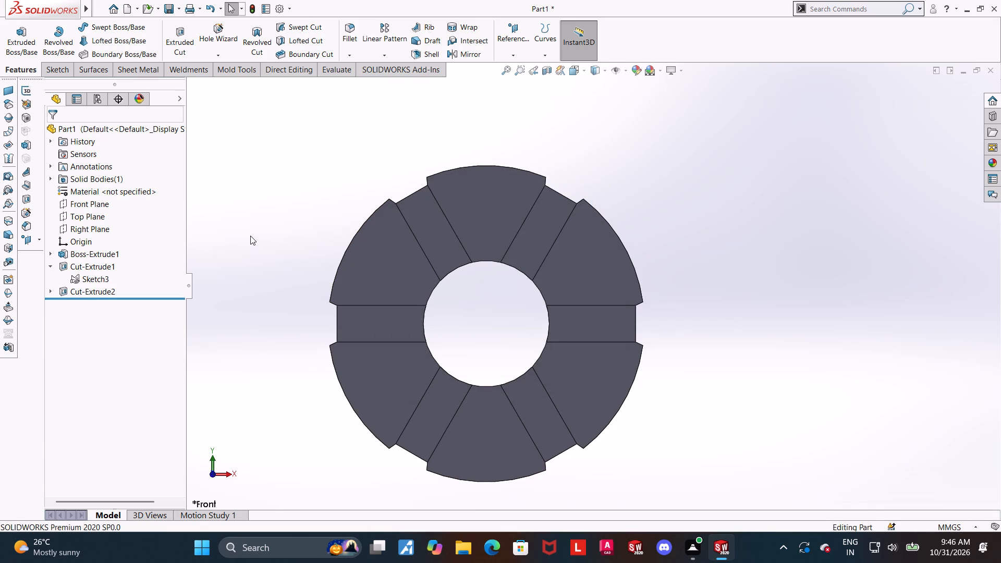
On a raised wedge's front face, sketch a construction circle about 92 mm in diameter centred on the origin.
left_click(362, 244)
left_click(412, 216)
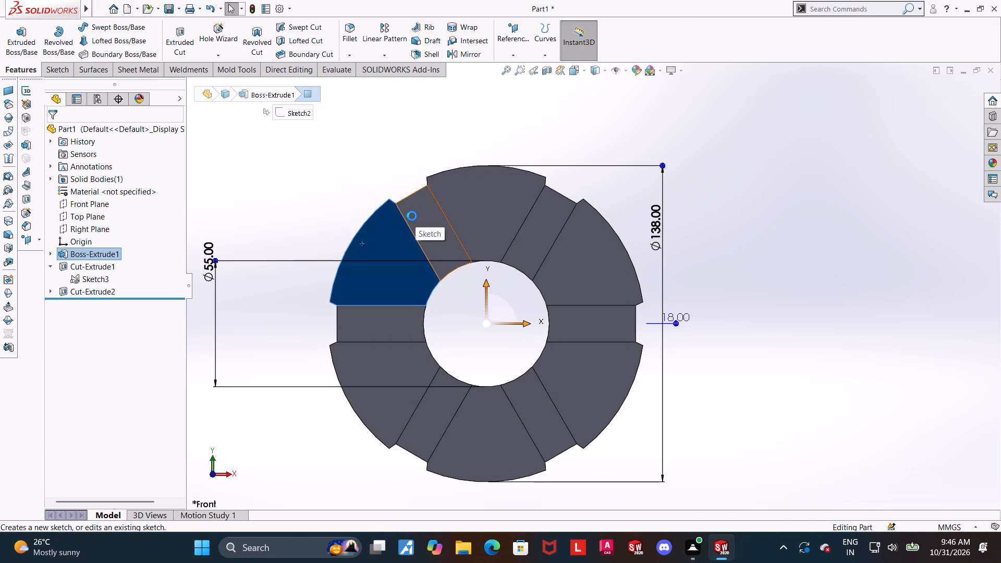
left_click(96, 301)
left_click(124, 285)
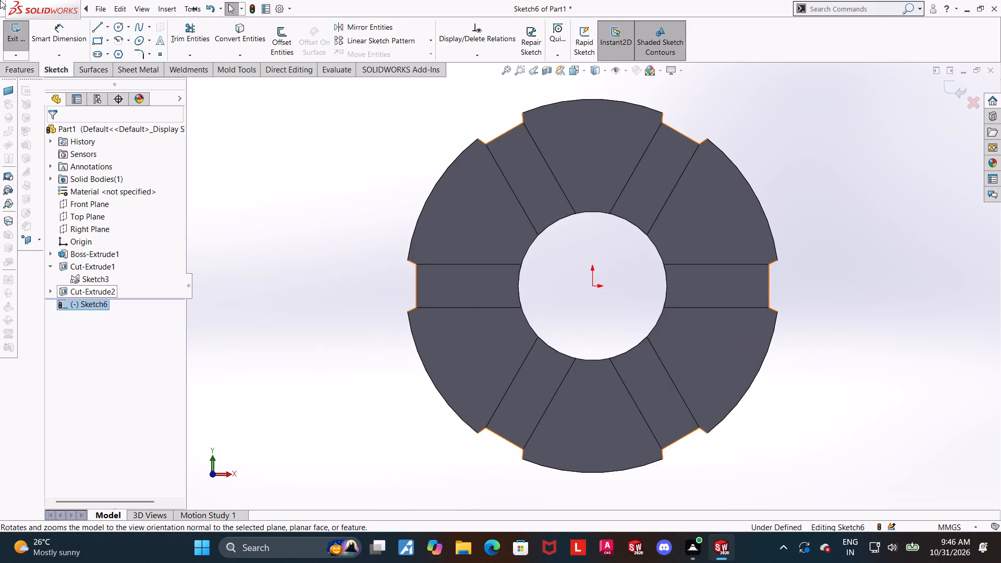
left_click(420, 130)
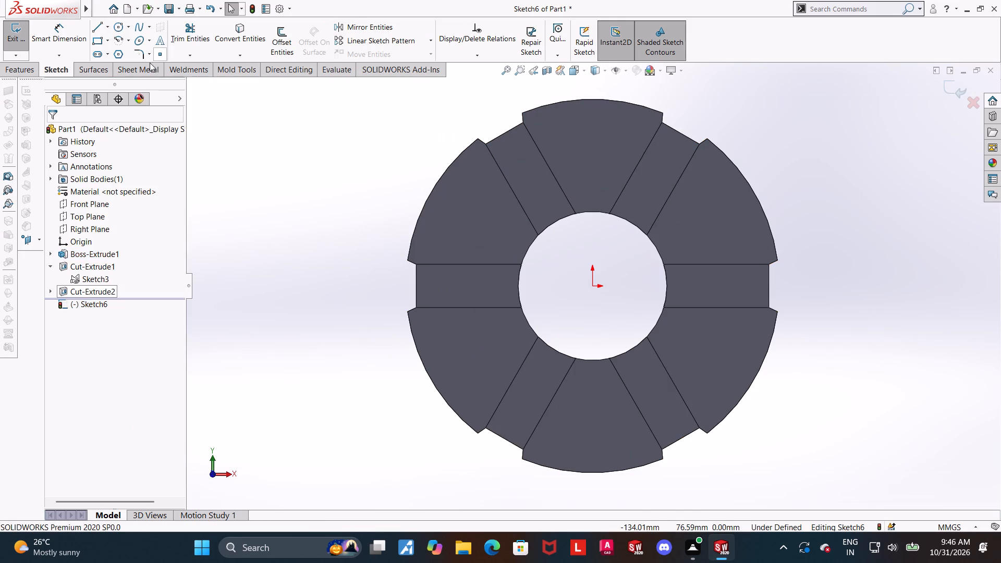
left_click(124, 25)
scroll(703, 194, "up", 1)
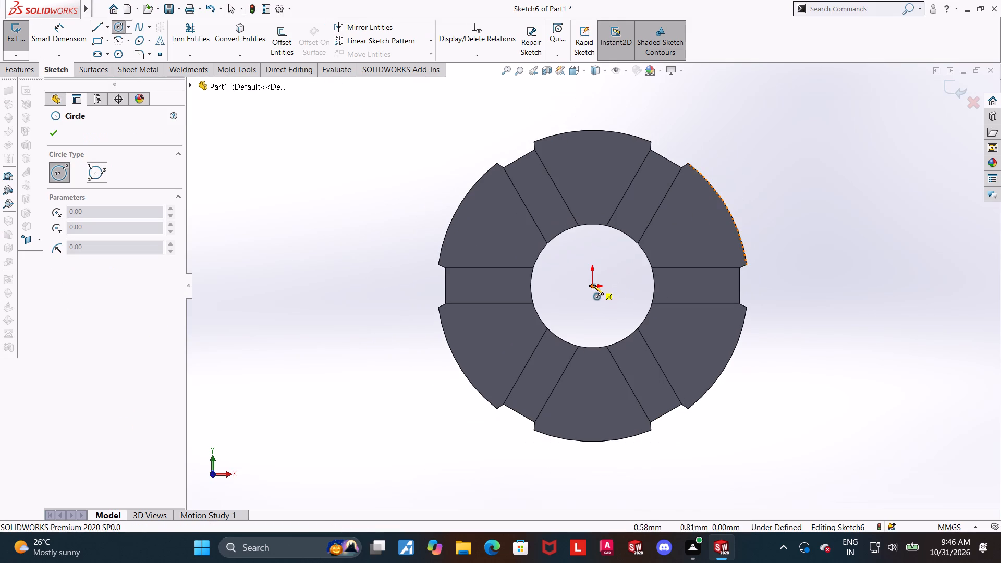
left_click(593, 288)
left_click(601, 183)
key("Escape")
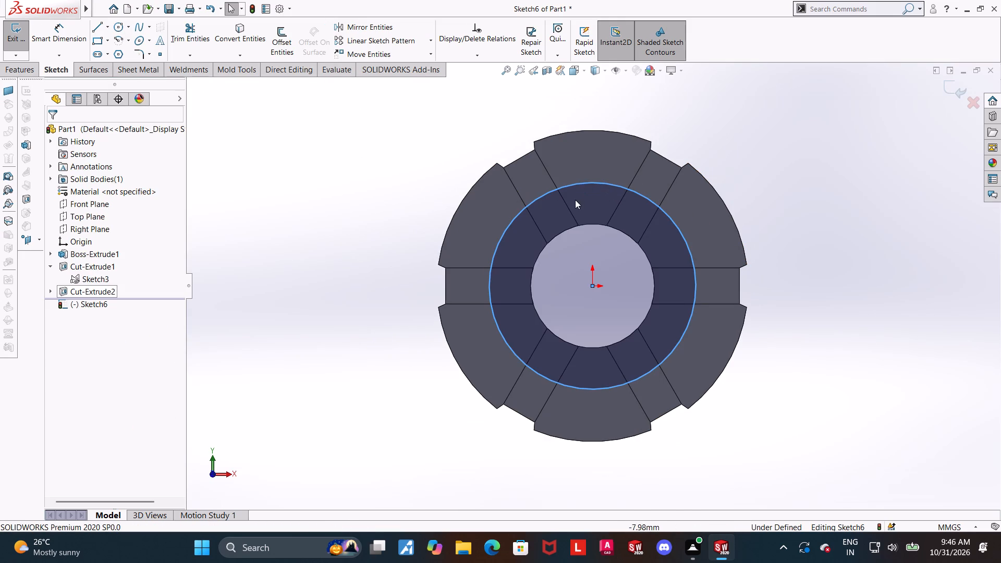
left_click(631, 189)
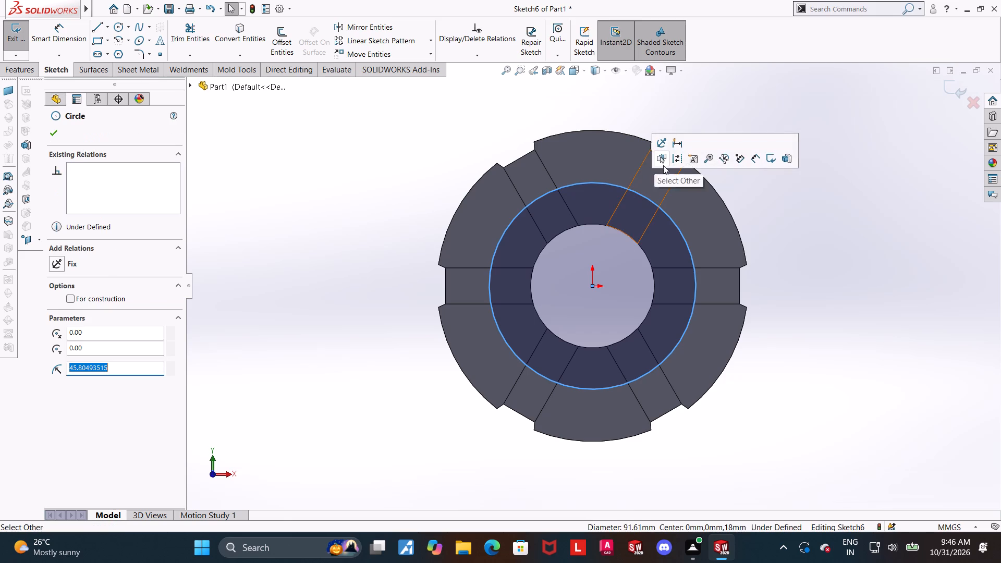
left_click(675, 157)
key("Escape")
Set the construction circle's diameter to 80 mm and exit the sketch.
left_click(57, 41)
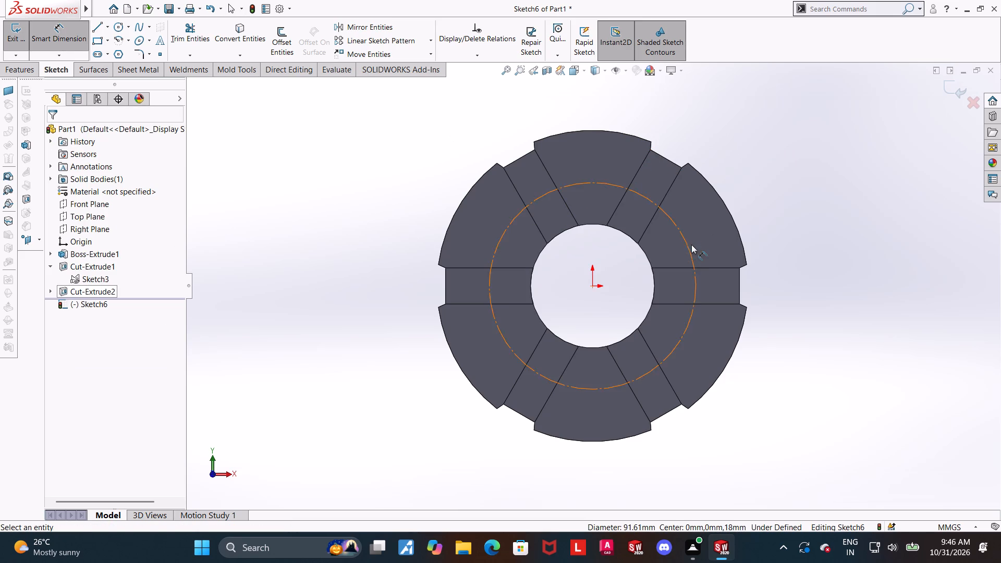
left_click(687, 242)
left_click(815, 243)
type("80")
key("Return")
key("Escape")
left_click(941, 273)
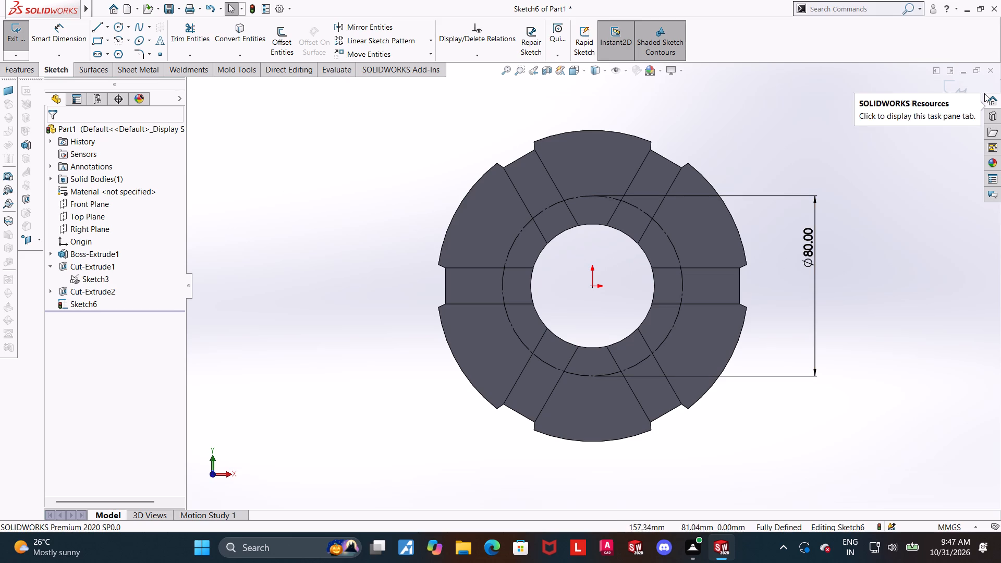
left_click(954, 82)
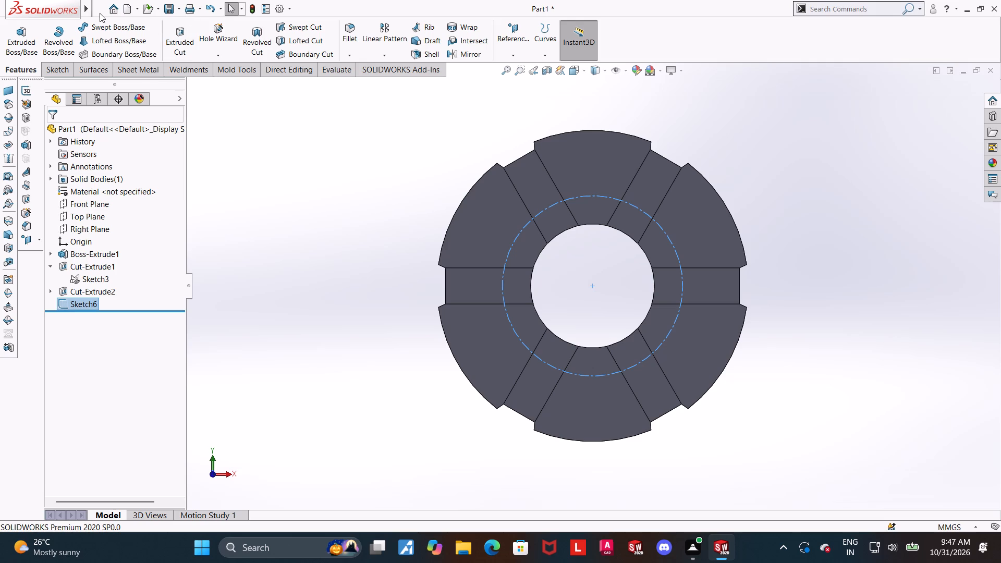
Start a Hole Wizard legacy hole and set its type to Counterbored.
left_click(210, 30)
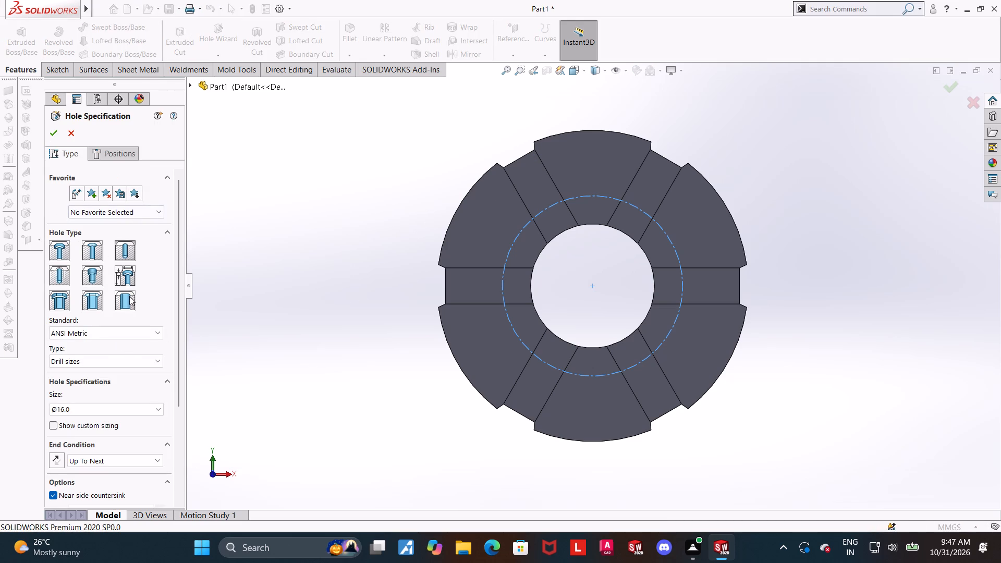
left_click(127, 283)
left_click(123, 276)
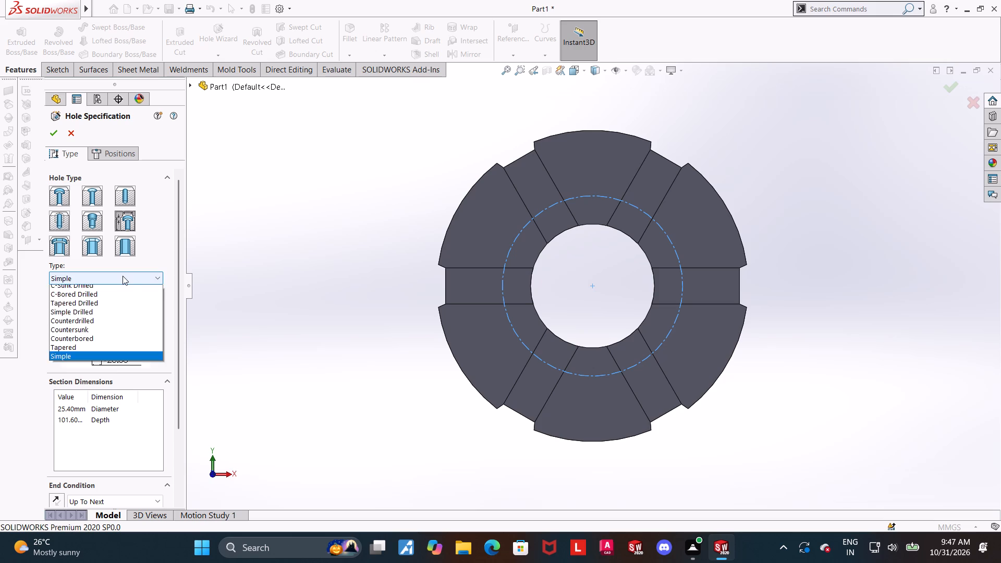
left_click(105, 349)
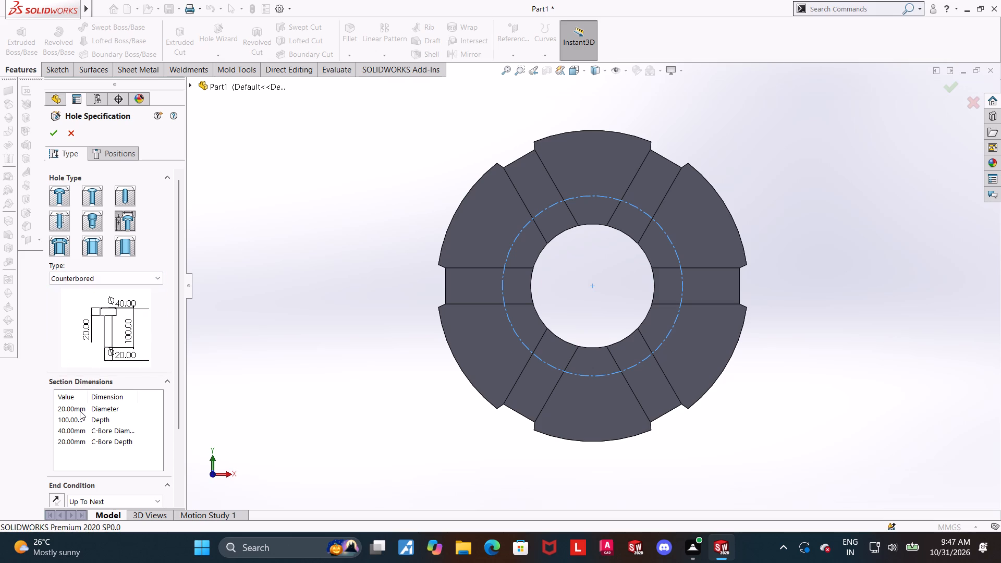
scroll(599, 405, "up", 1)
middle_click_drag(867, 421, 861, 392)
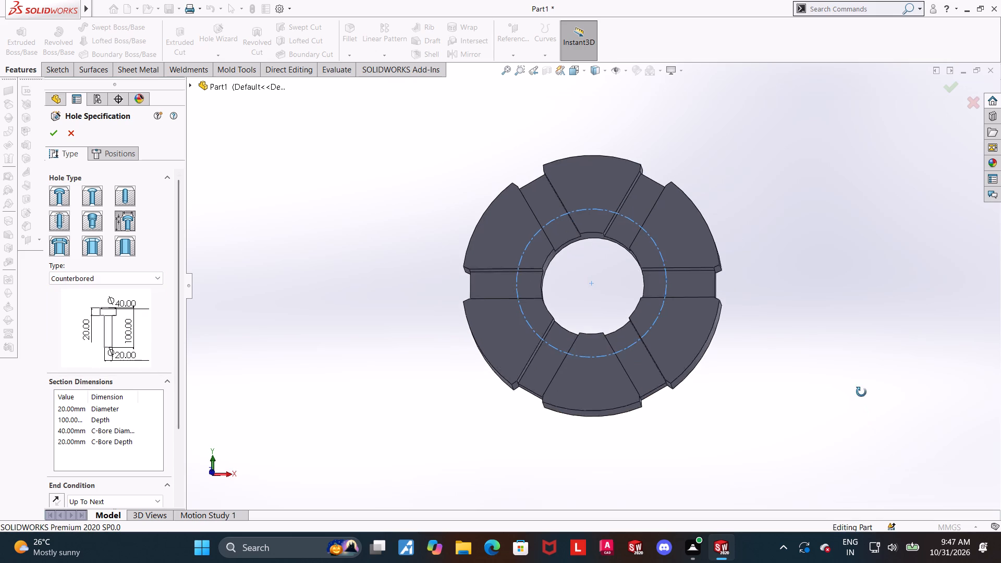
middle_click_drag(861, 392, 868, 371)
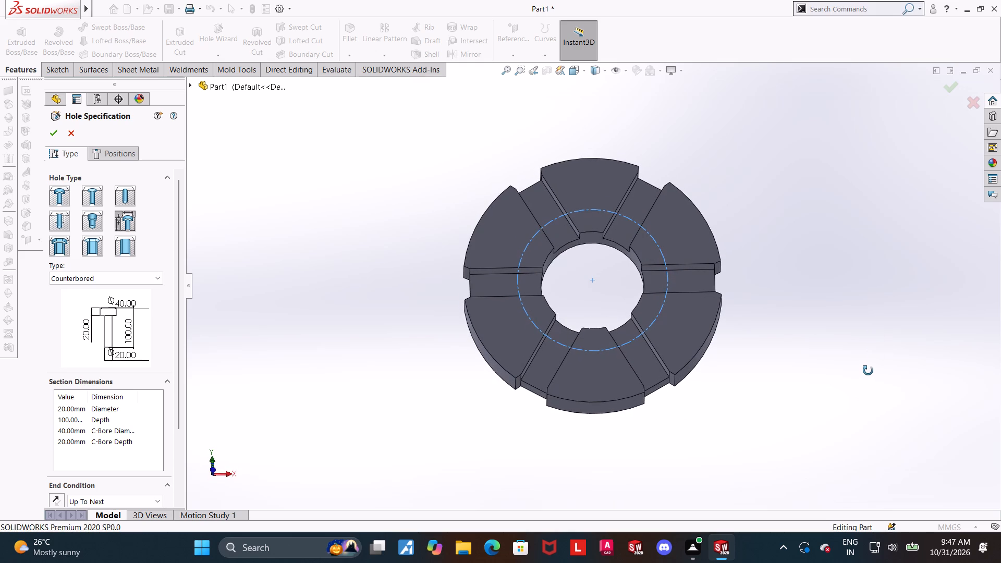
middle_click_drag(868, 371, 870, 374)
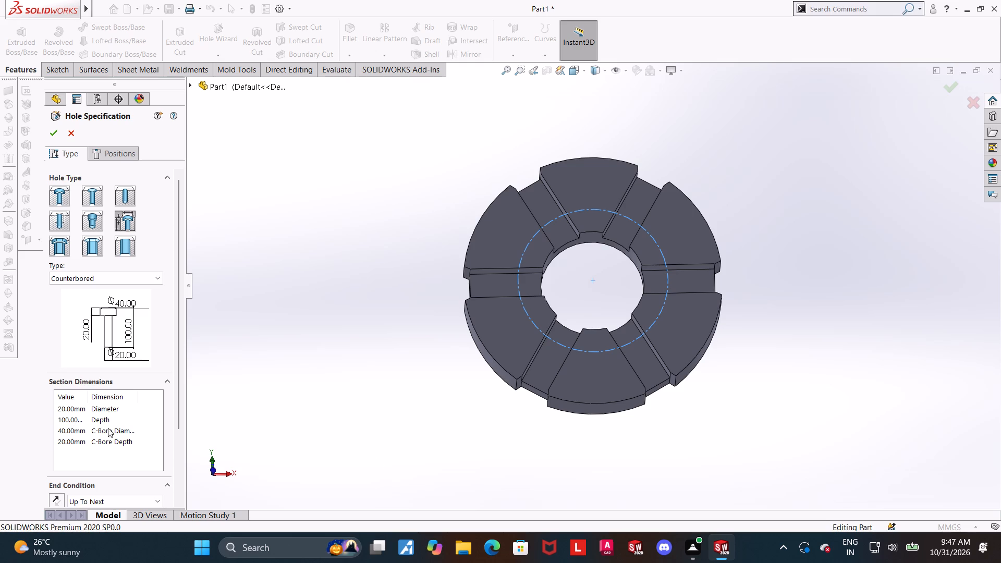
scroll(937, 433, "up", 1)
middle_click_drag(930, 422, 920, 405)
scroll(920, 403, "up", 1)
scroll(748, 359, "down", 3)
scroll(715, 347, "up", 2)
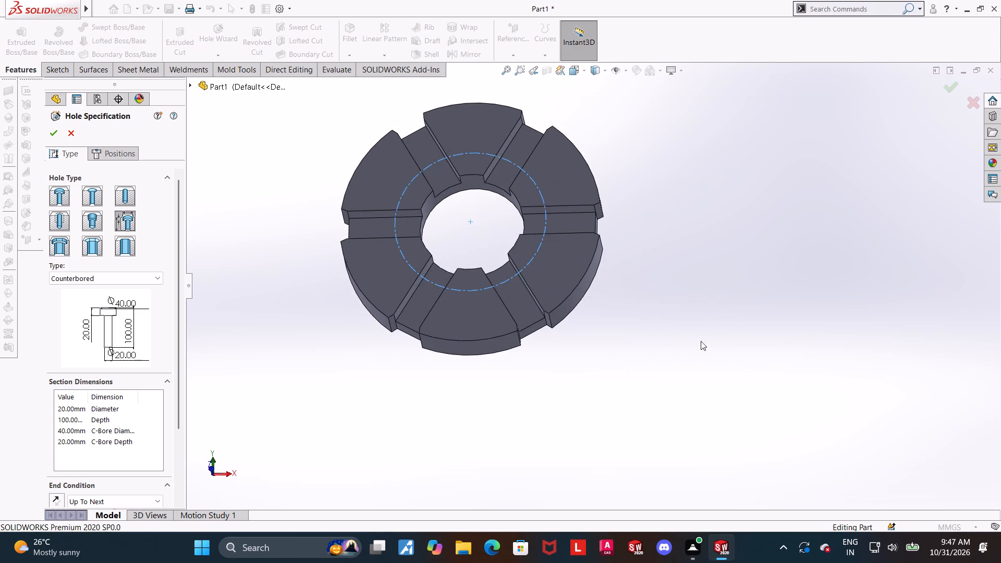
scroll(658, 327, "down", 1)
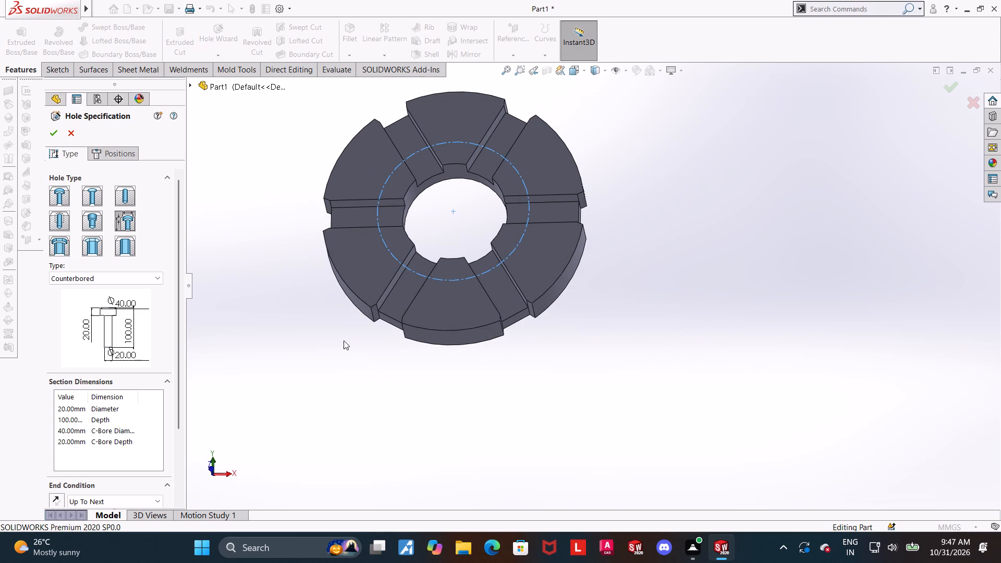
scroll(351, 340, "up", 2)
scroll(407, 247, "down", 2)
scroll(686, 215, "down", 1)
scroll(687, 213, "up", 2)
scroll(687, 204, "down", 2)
Set the counterbored hole's diameter to 9 mm.
double_click(78, 406)
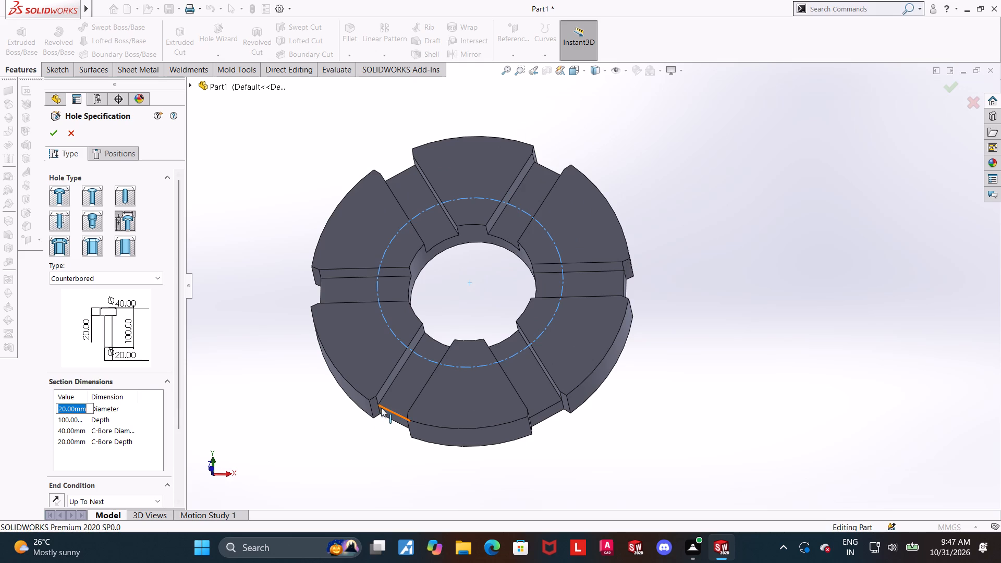
key("9")
key("Return")
scroll(474, 391, "up", 2)
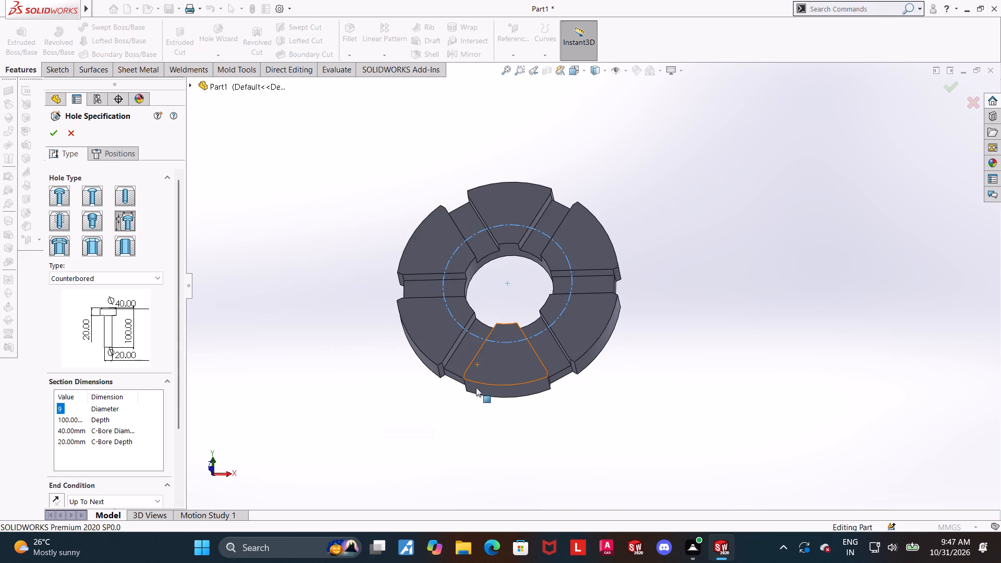
left_click(643, 372)
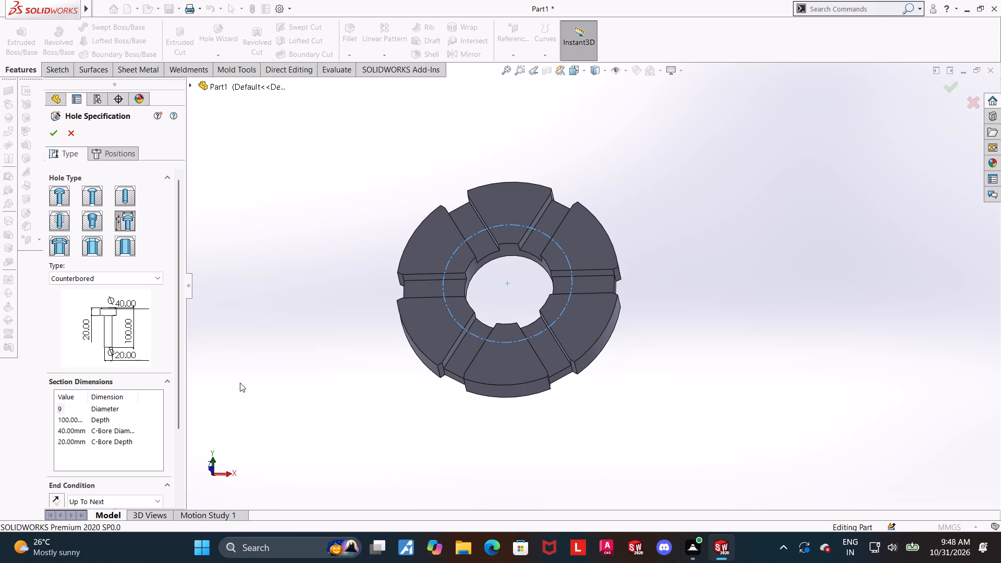
Set the counterbore diameter to 14 mm and the counterbore depth to 9 mm.
double_click(82, 426)
key("1")
key("4")
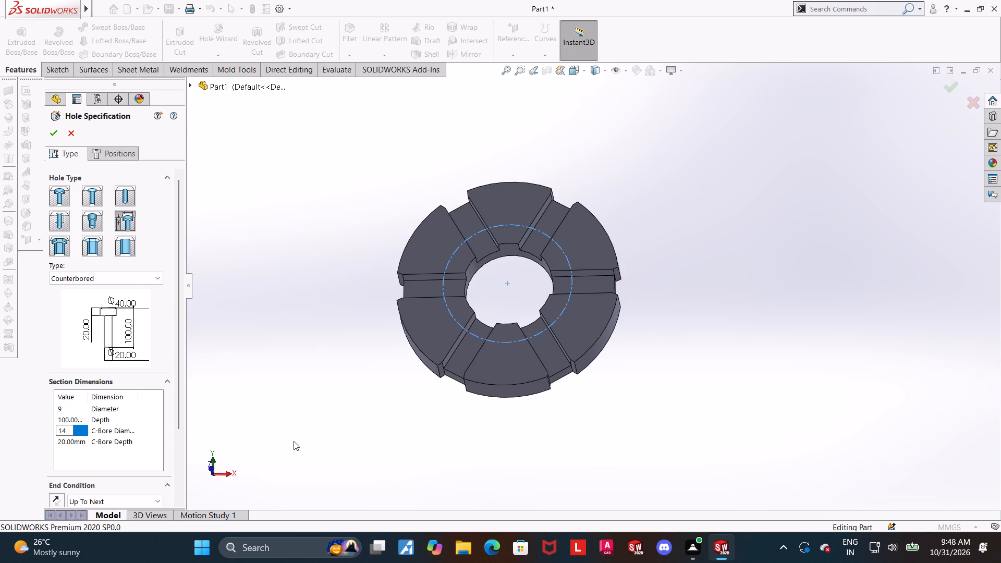
key("Return")
left_click(234, 336)
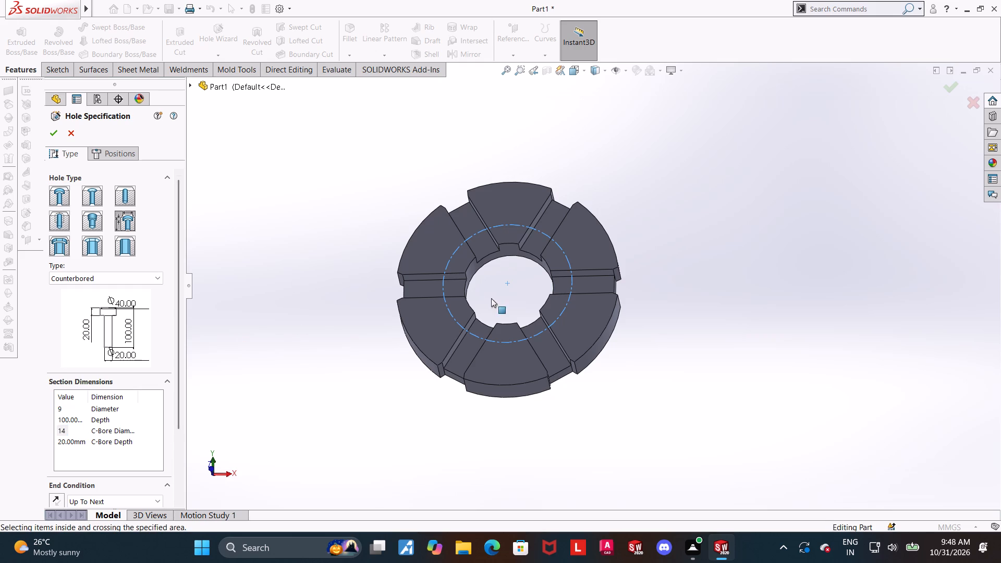
scroll(620, 319, "down", 1)
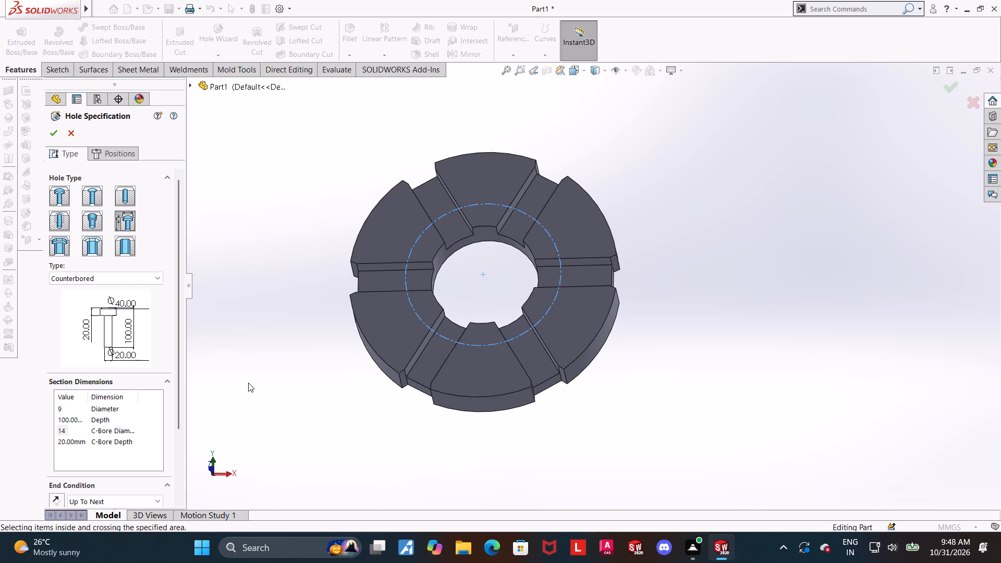
double_click(66, 447)
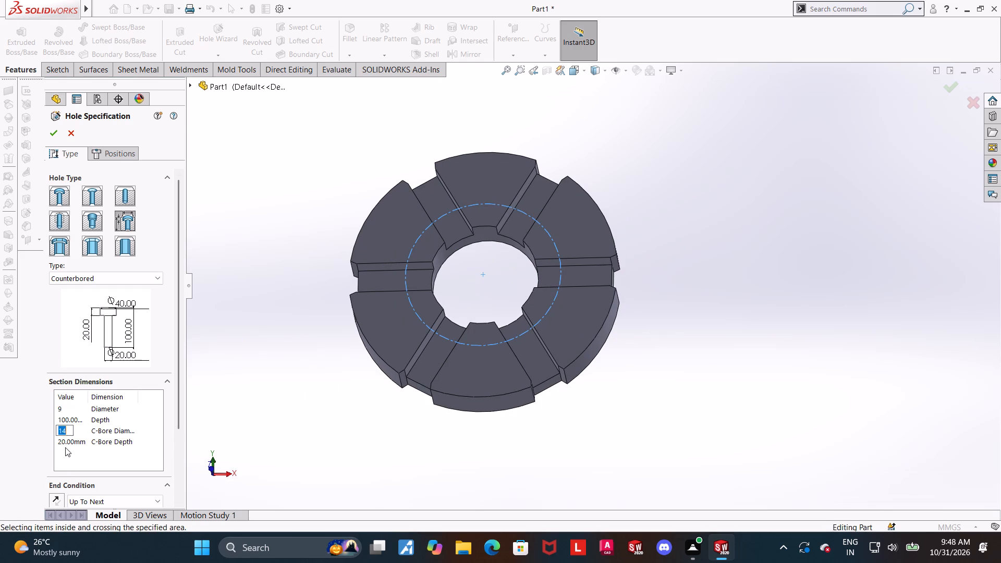
double_click(68, 444)
key("9")
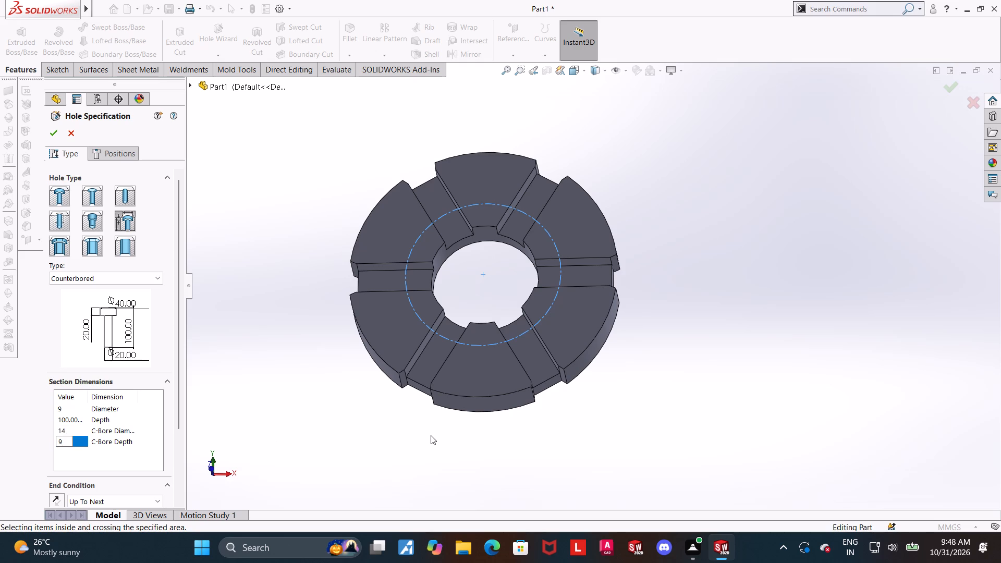
key("Return")
left_click(528, 400)
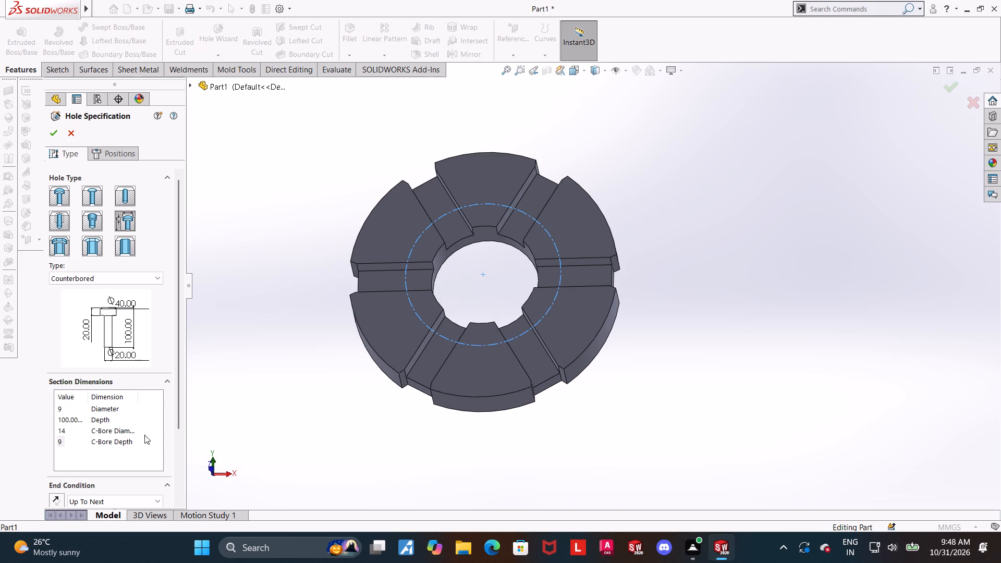
left_click(808, 249)
Place one counterbored hole on the top wedge's front face, at the top point of the 80 mm construction circle.
left_click(114, 153)
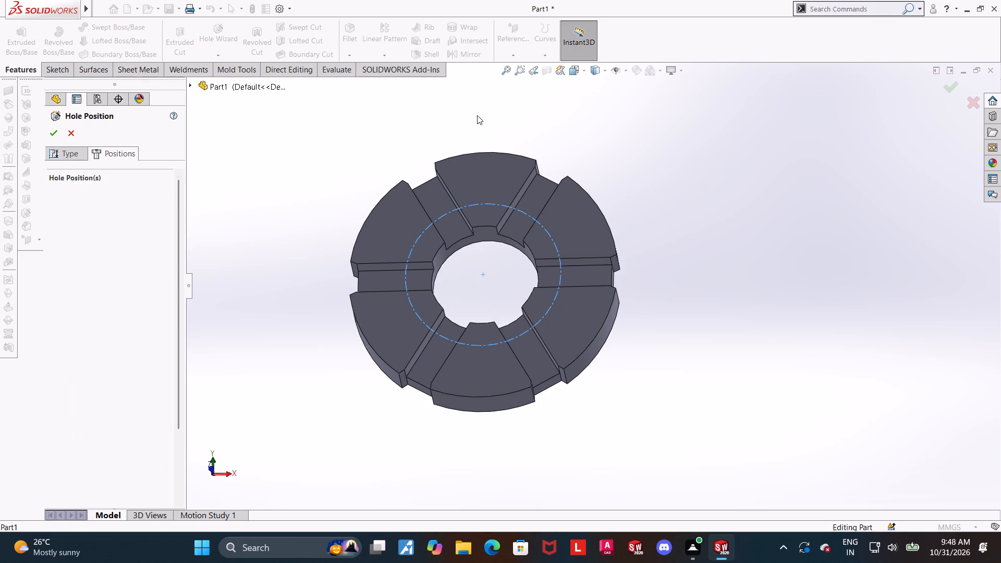
left_click(482, 168)
left_click(572, 69)
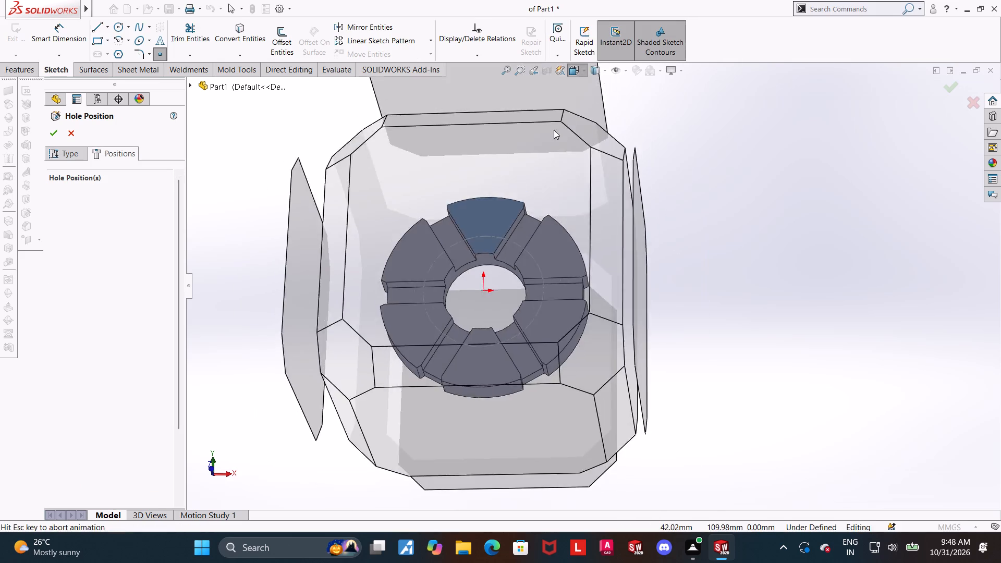
left_click(467, 312)
scroll(674, 123, "down", 1)
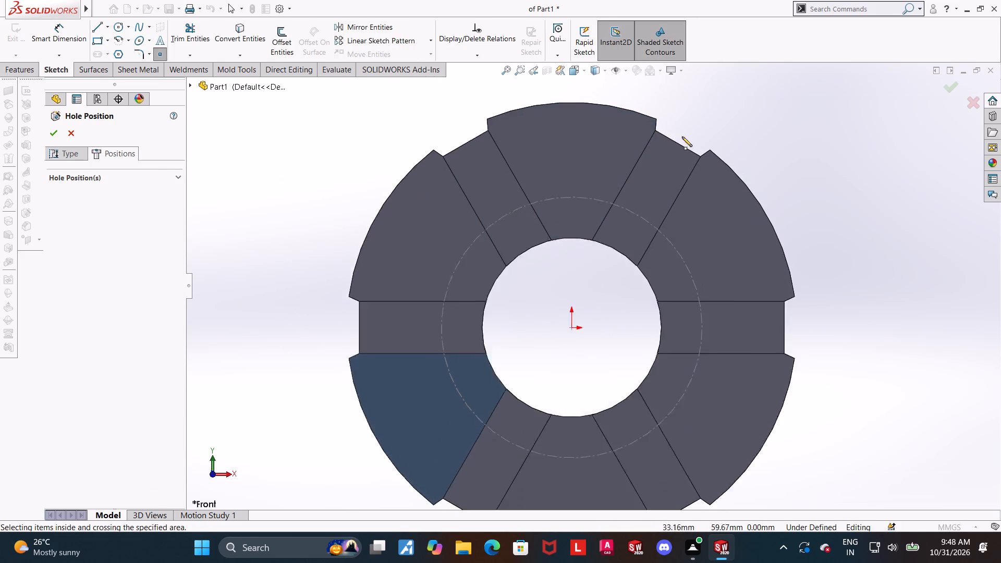
scroll(682, 137, "down", 1)
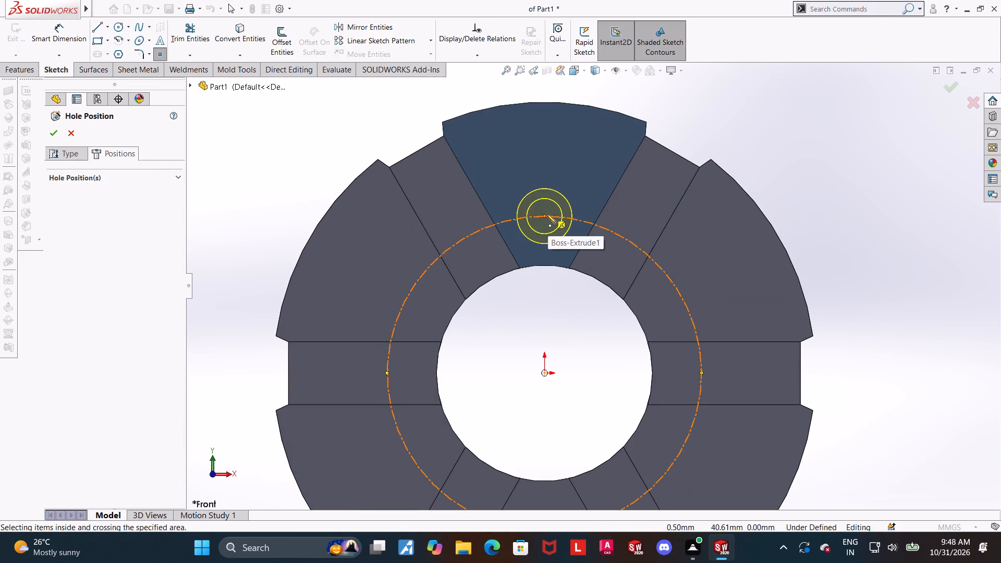
left_click(544, 214)
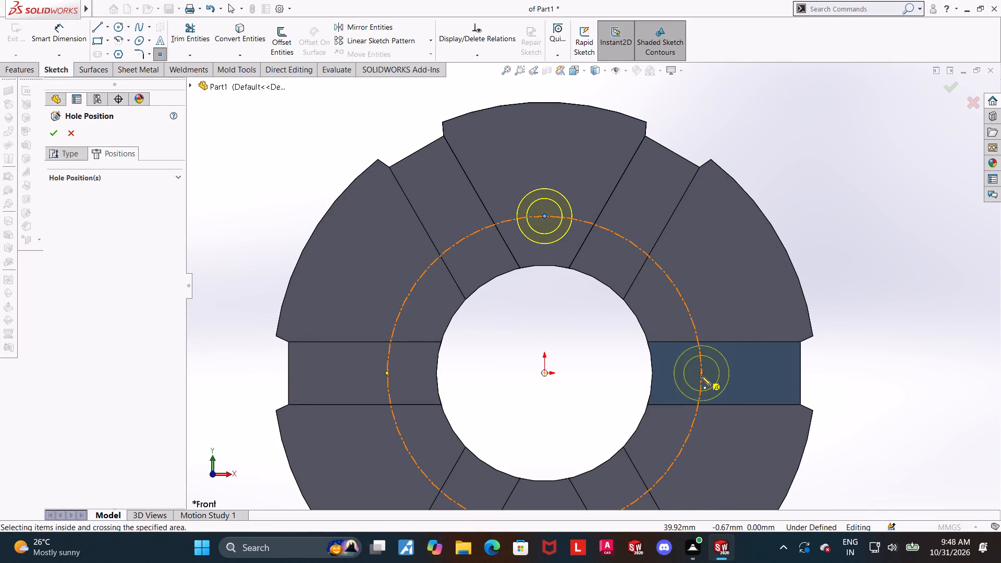
scroll(792, 262, "down", 1)
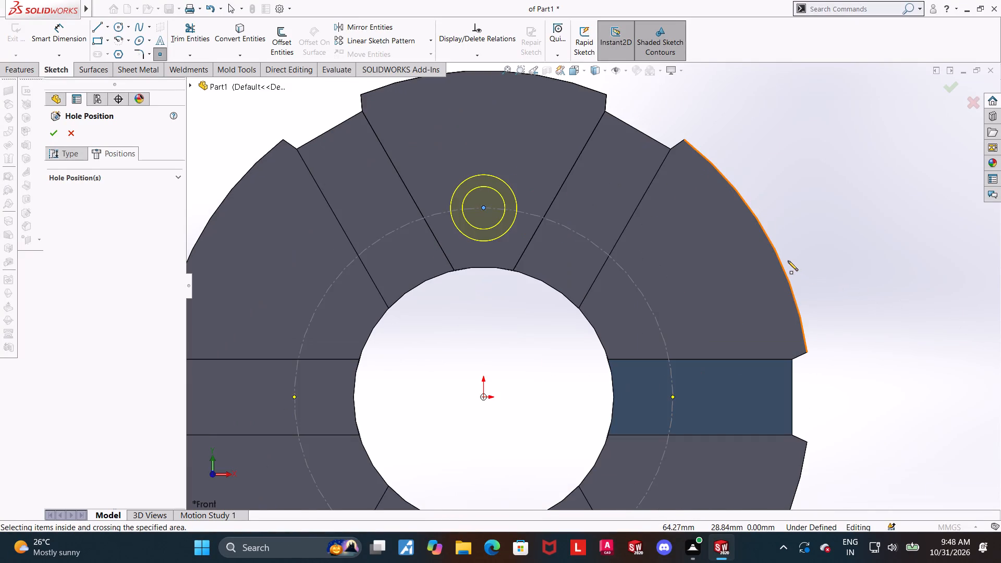
scroll(788, 261, "down", 2)
scroll(713, 296, "up", 4)
scroll(699, 380, "up", 4)
scroll(615, 399, "down", 1)
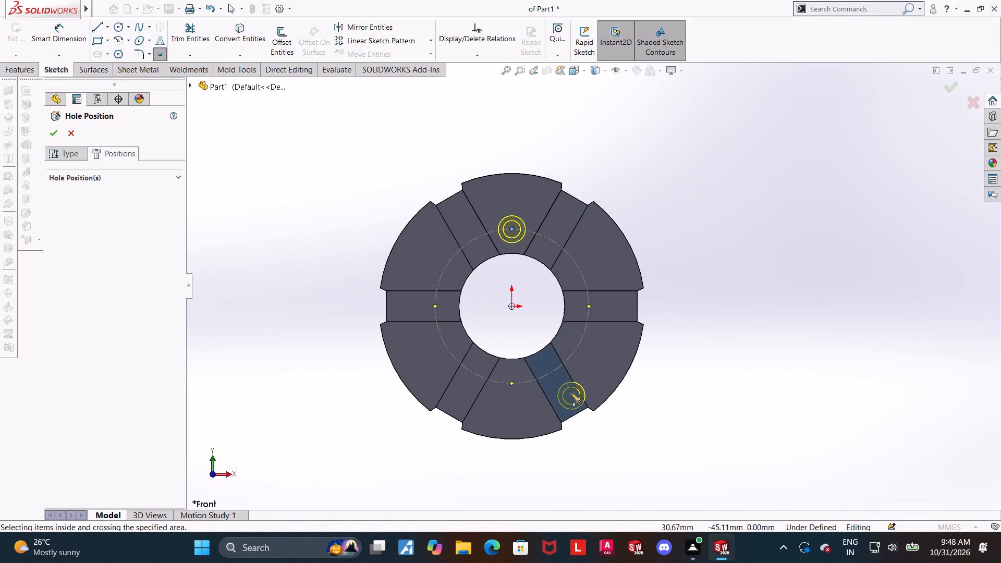
key("Escape")
Circular-pattern the hole position point around the origin with 6 equally spaced instances over 360 degrees.
scroll(566, 323, "down", 3)
scroll(426, 109, "up", 1)
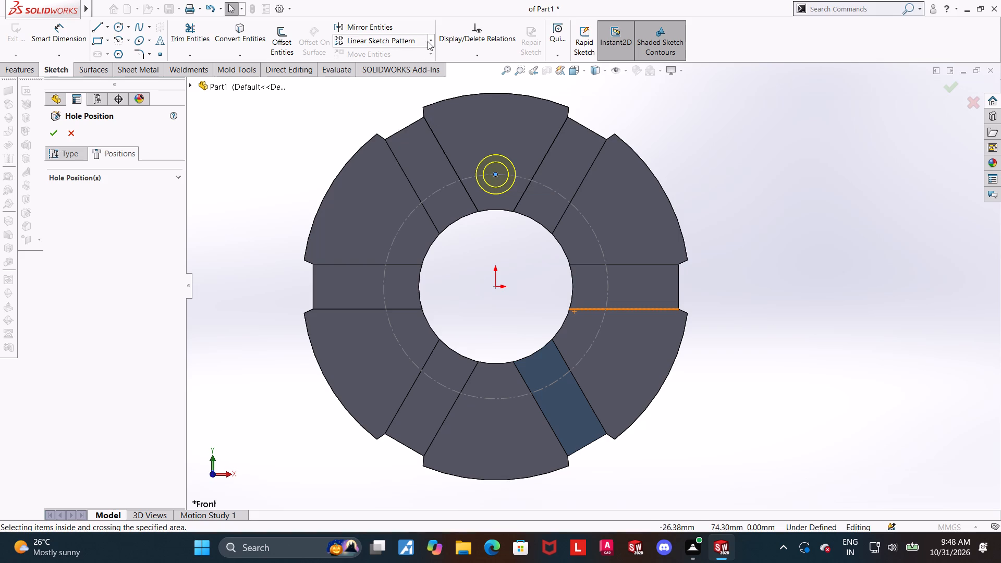
left_click(428, 41)
left_click(416, 63)
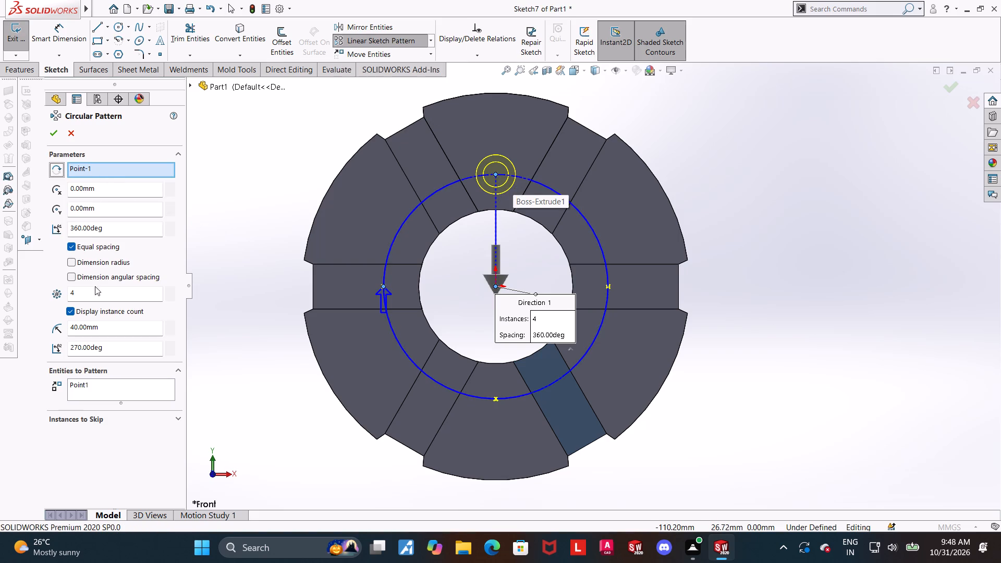
left_click_drag(95, 289, 0, 292)
key("6")
key("Return")
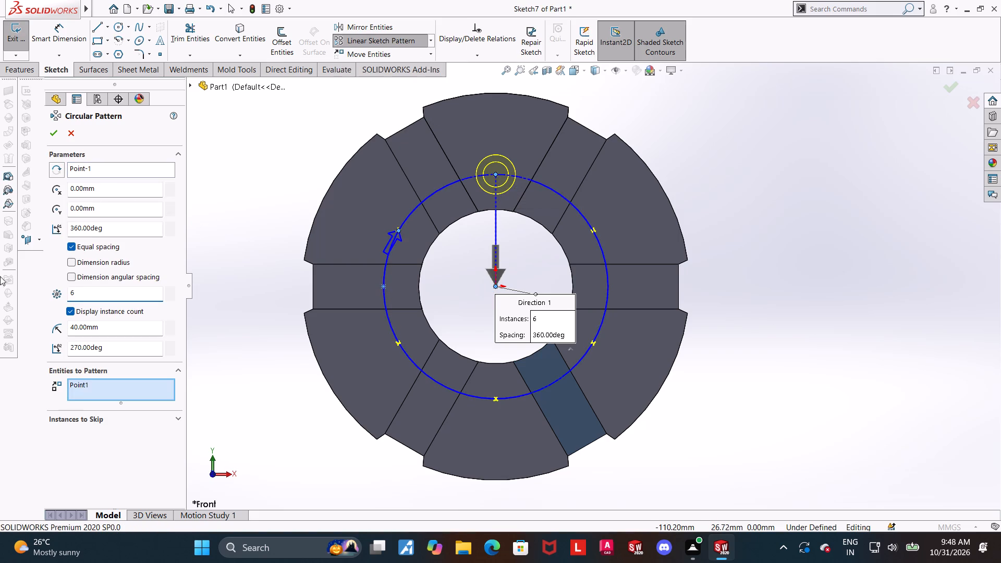
left_click(56, 129)
left_click(791, 310)
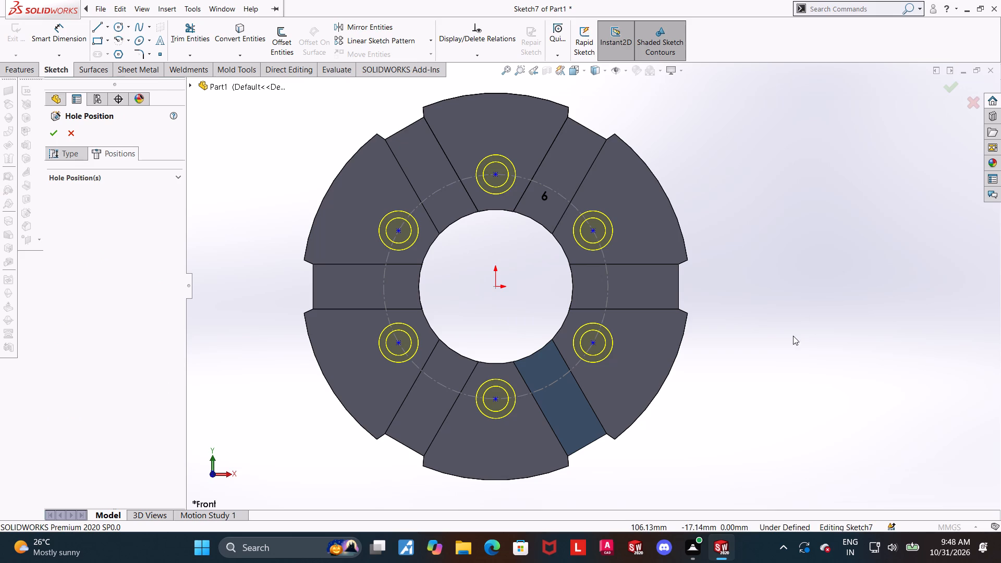
Add a Coincident relation between the top hole's centre point and the 80 mm construction circle.
left_click(521, 176)
left_click(493, 178, "ctrl")
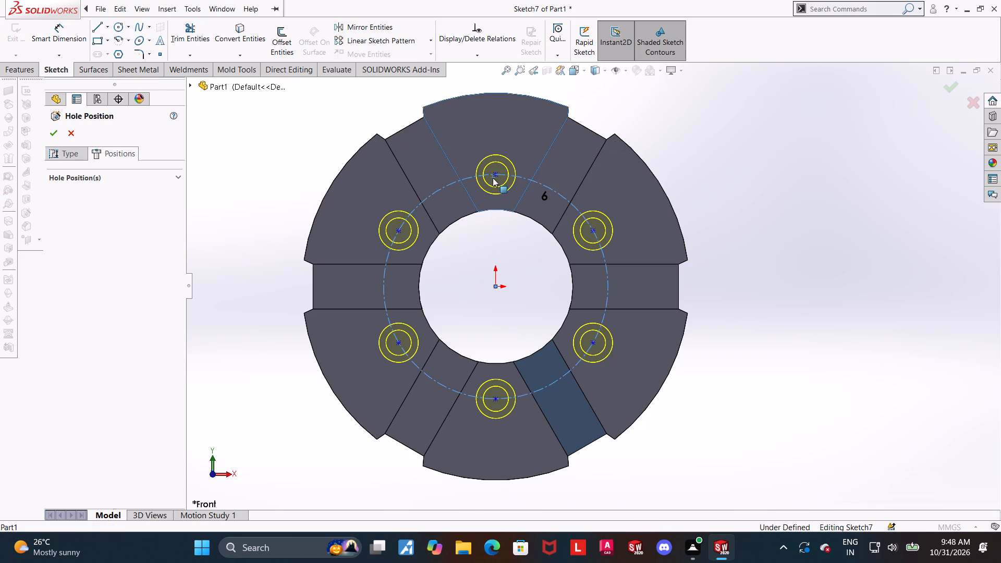
left_click(689, 188)
left_click(495, 173)
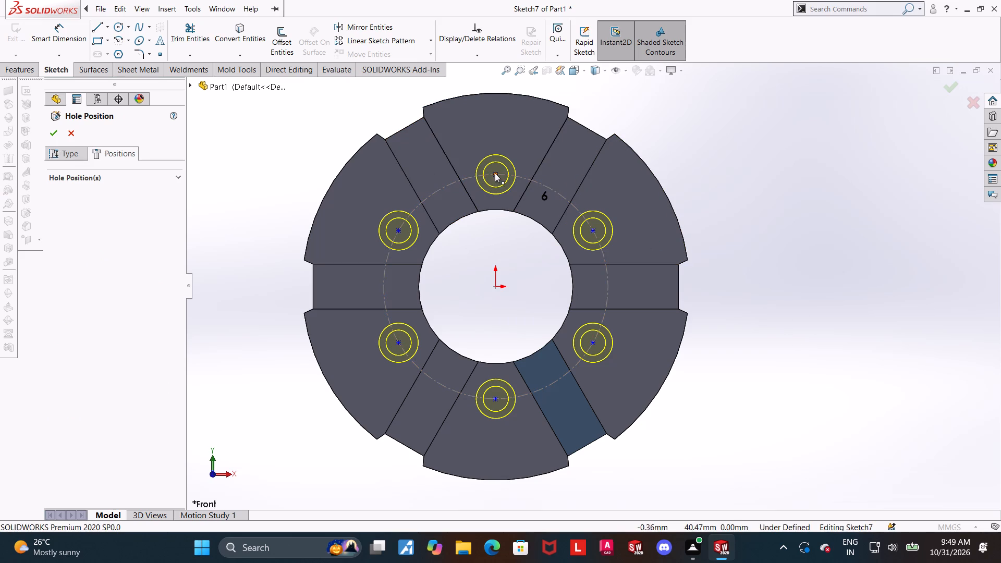
left_click(518, 178, "ctrl")
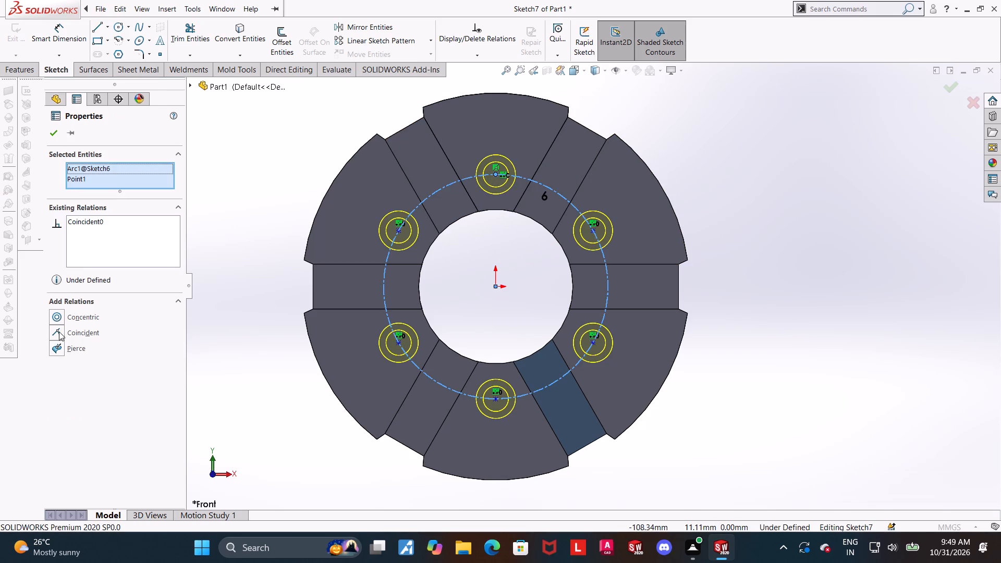
left_click(59, 332)
left_click(963, 316)
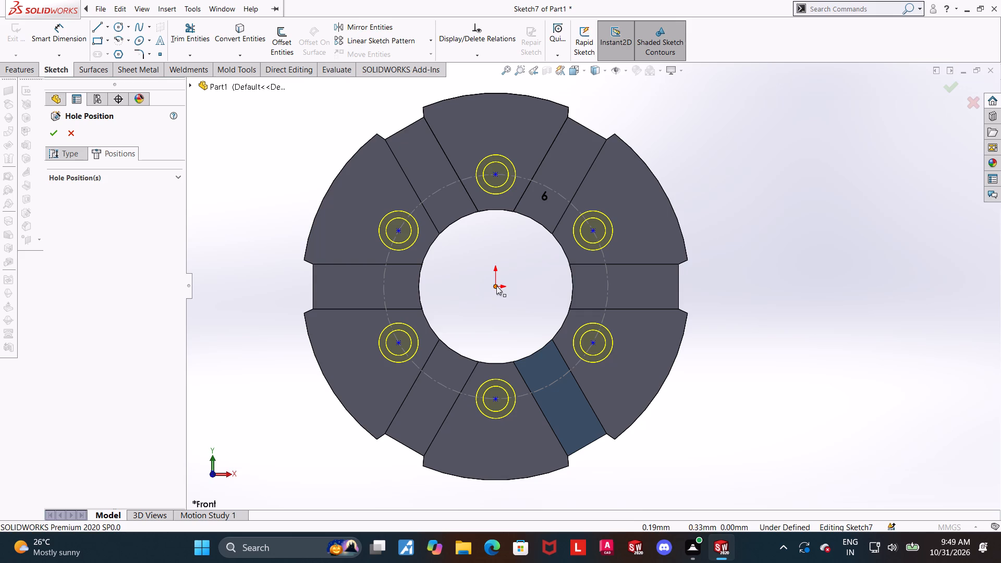
Add a Vertical relation between the origin and the top hole's centre point.
left_click(496, 286)
left_click(496, 173, "ctrl")
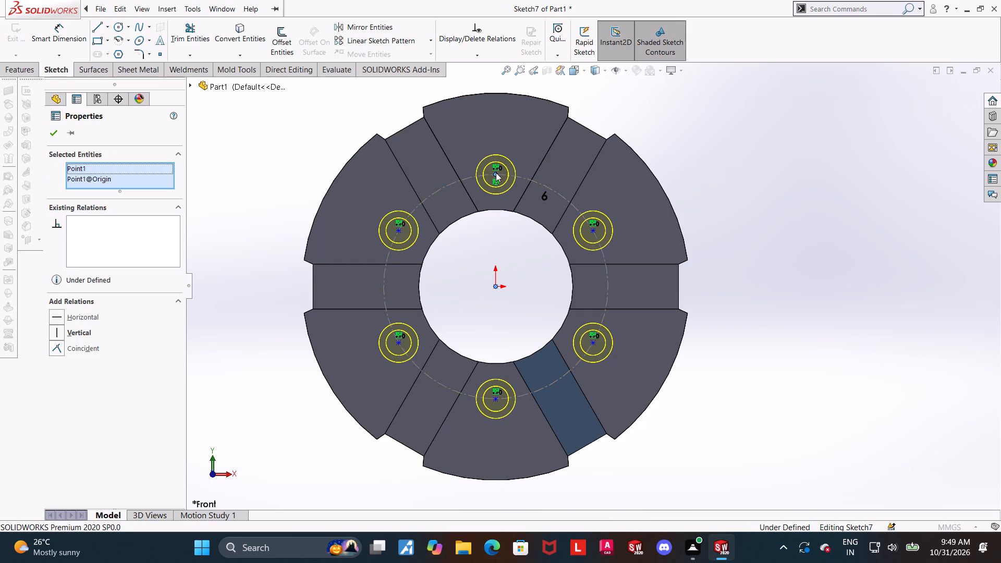
left_click(53, 331)
left_click(847, 321)
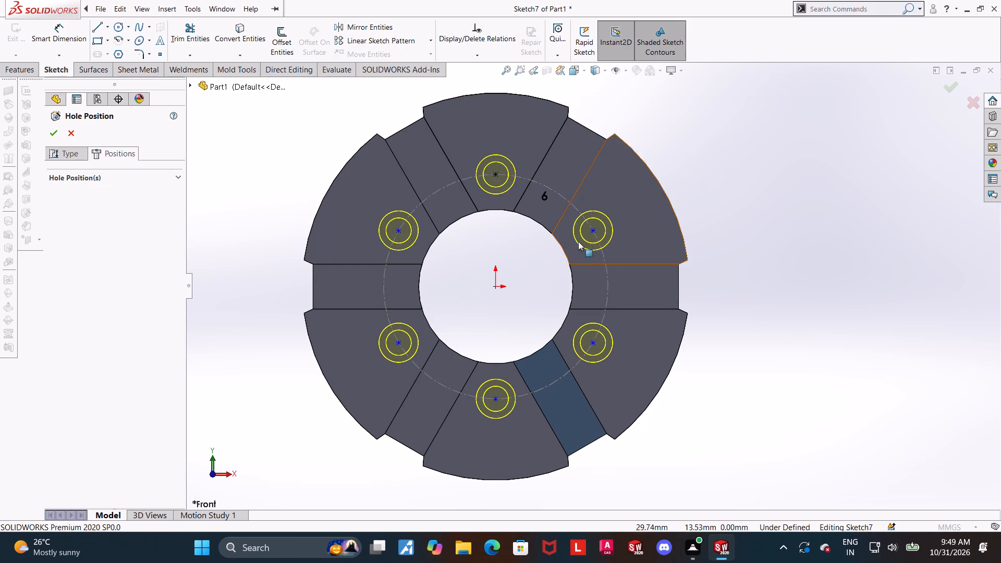
Add Coincident relations between the 80 mm construction circle and the centre points of the upper-right and upper-left holes.
scroll(592, 234, "down", 2)
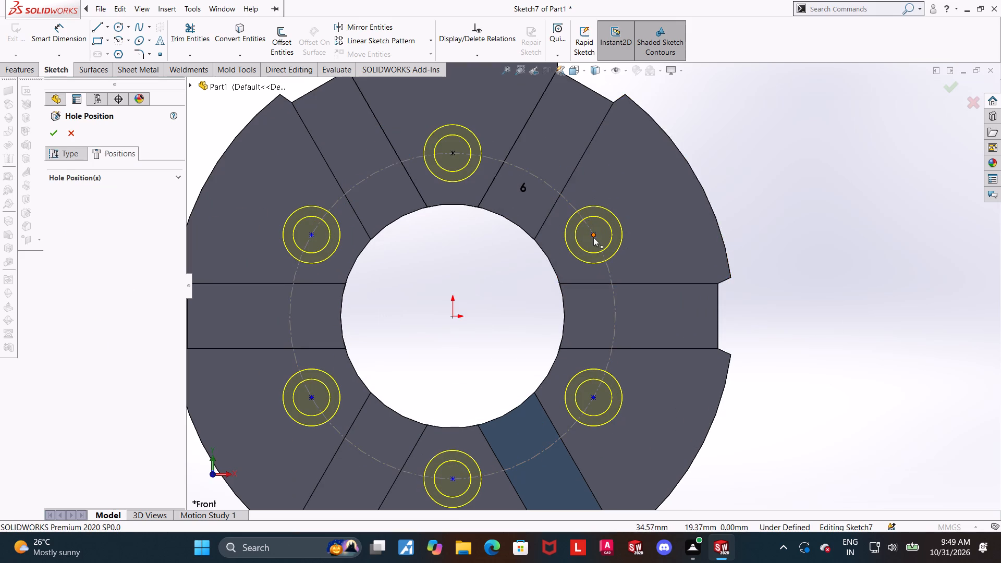
left_click(593, 238)
left_click(609, 274, "ctrl")
left_click(54, 329)
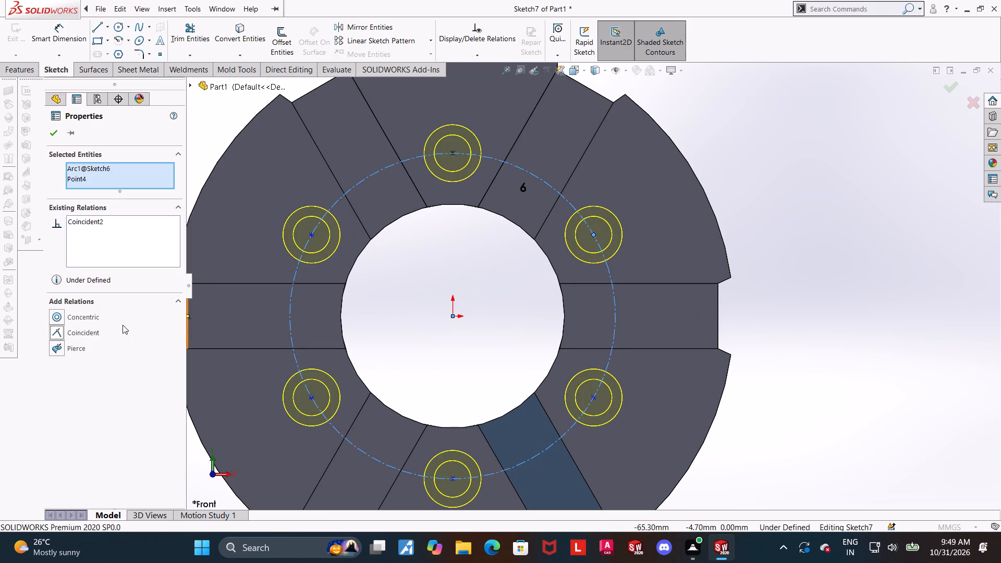
left_click(897, 278)
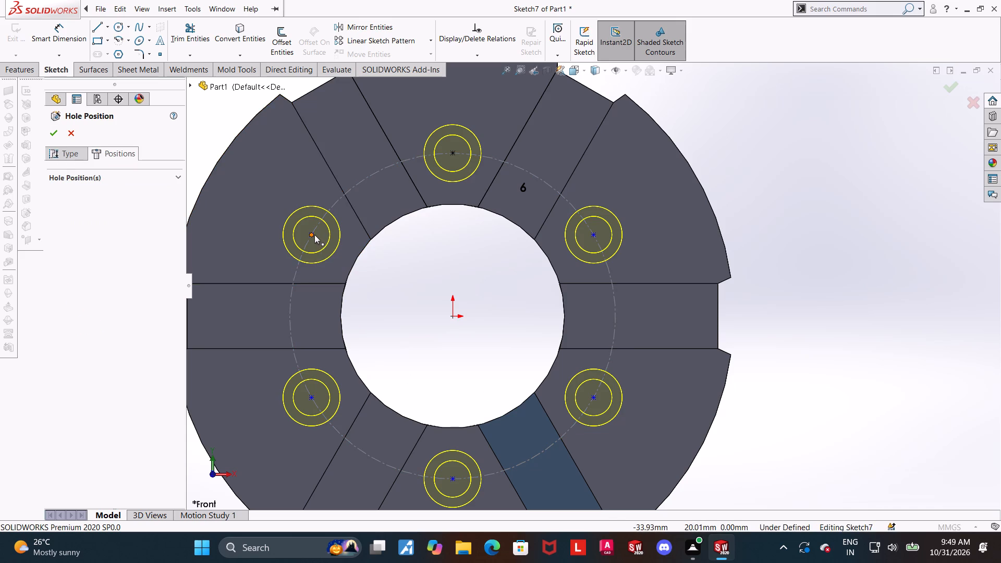
left_click(314, 235)
left_click(297, 273, "ctrl")
left_click(59, 333)
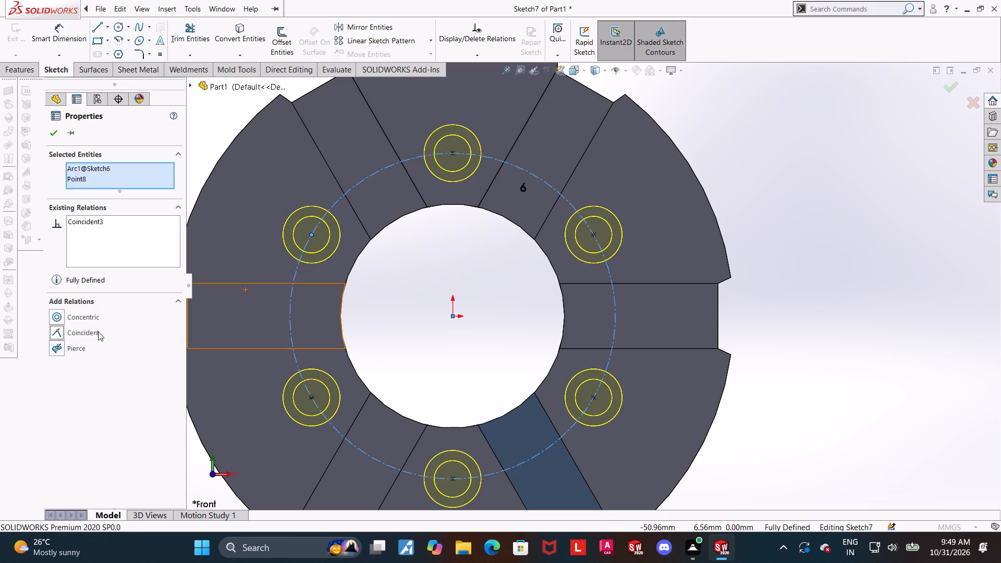
left_click(845, 303)
Finish the hole feature to cut the six counterbored holes through the wedges.
scroll(847, 303, "up", 4)
scroll(595, 304, "down", 1)
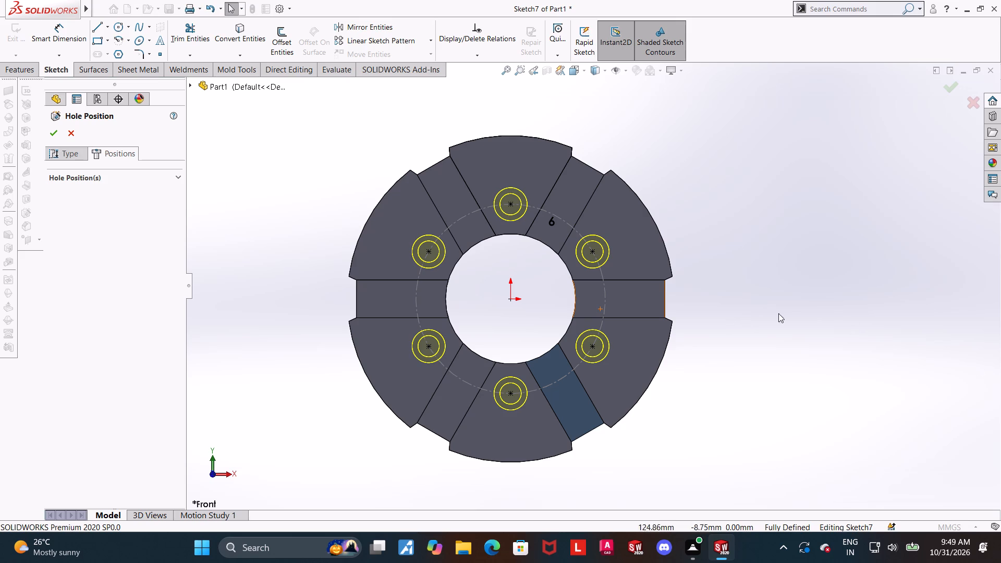
middle_click_drag(699, 354, 704, 261)
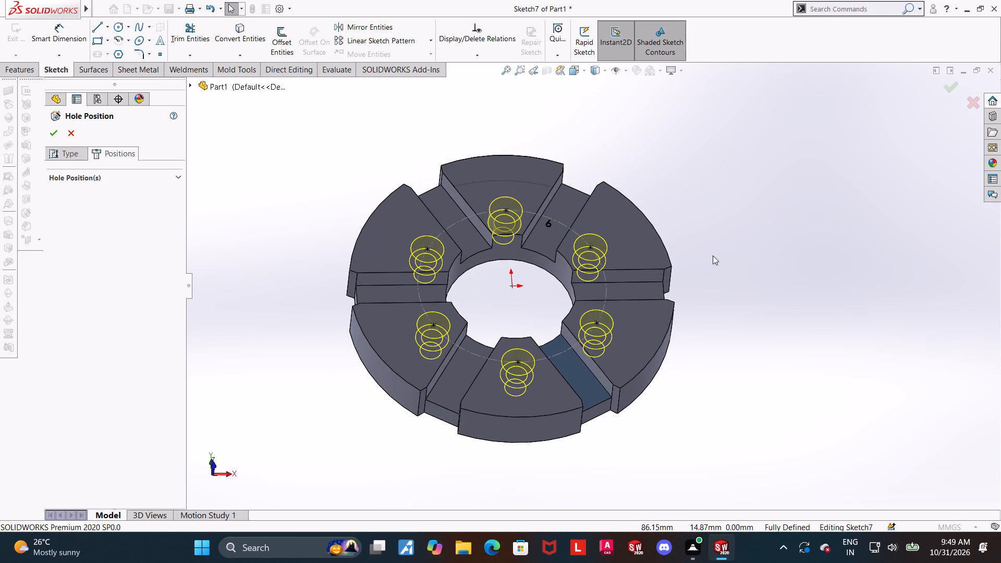
left_click(52, 135)
left_click(995, 261)
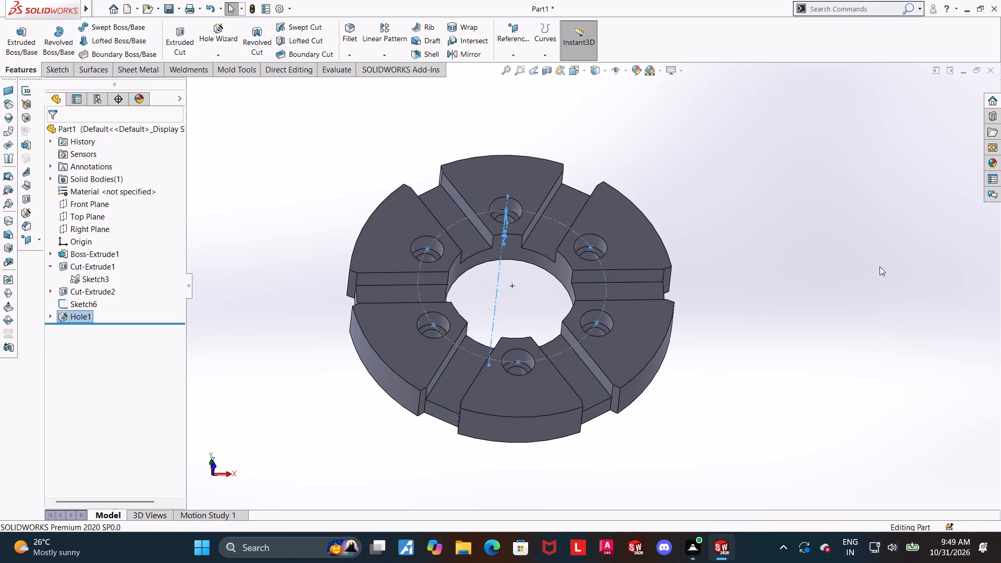
Hide the sketch containing the 80 mm construction circle.
middle_click_drag(850, 267, 830, 276)
right_click(58, 299)
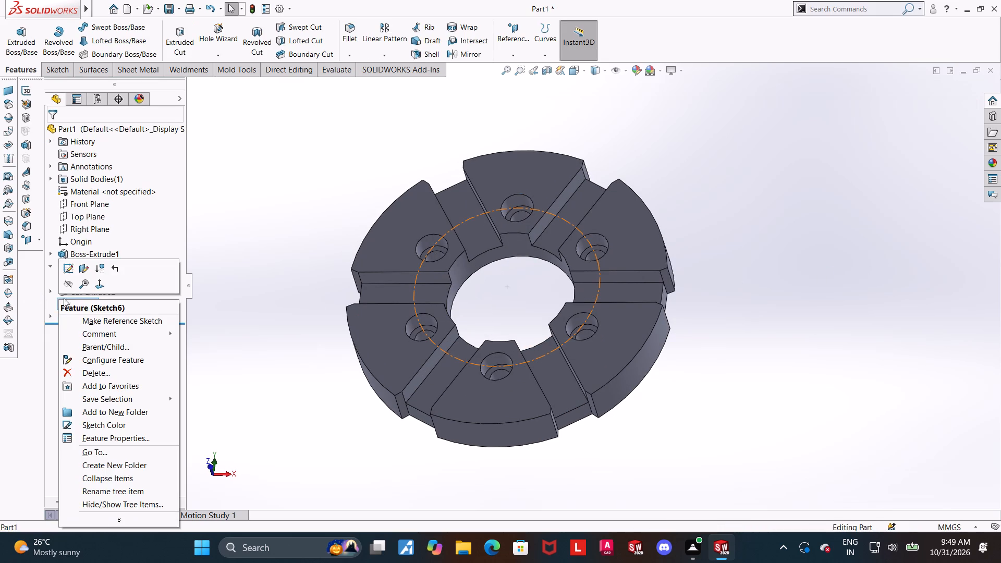
left_click(67, 281)
left_click(759, 307)
Examine the ring's radial channels, outer notches and counterbored holes from several angles.
middle_click_drag(760, 310, 756, 321)
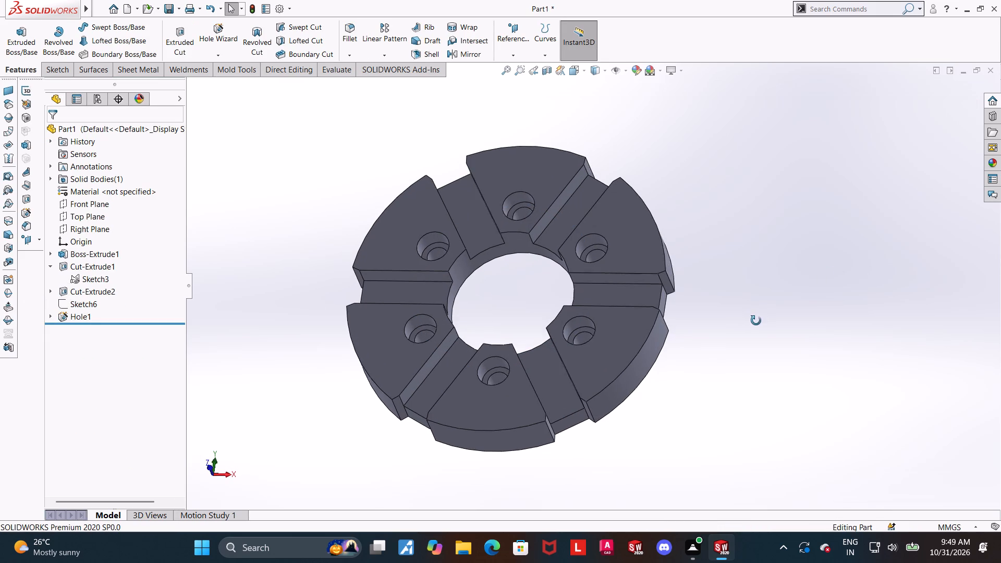
middle_click_drag(756, 321, 760, 302)
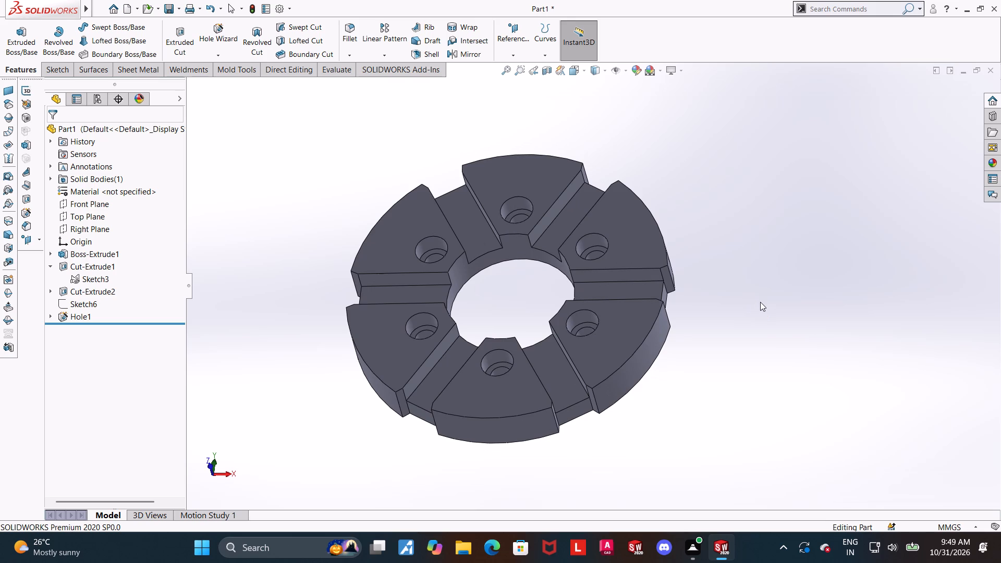
left_click(760, 302)
scroll(702, 372, "up", 3)
middle_click_drag(657, 339, 684, 393)
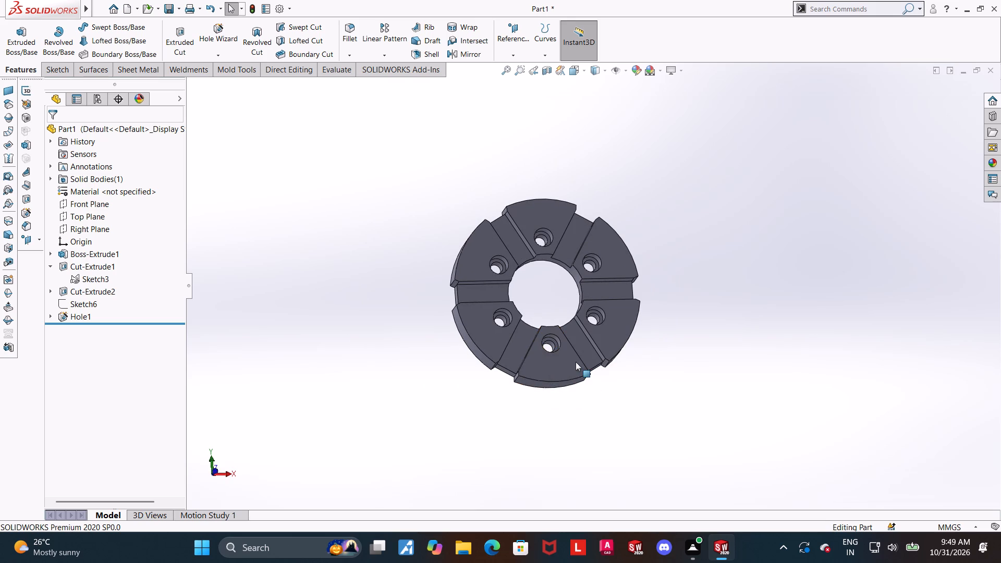
scroll(791, 290, "down", 1)
middle_click_drag(720, 348, 693, 304)
middle_click(692, 302)
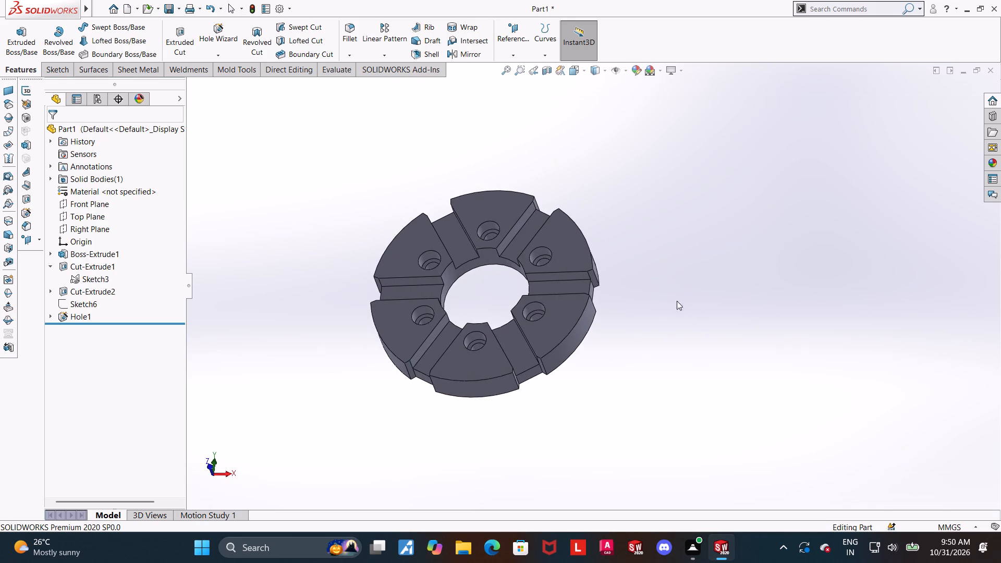
scroll(588, 307, "down", 2)
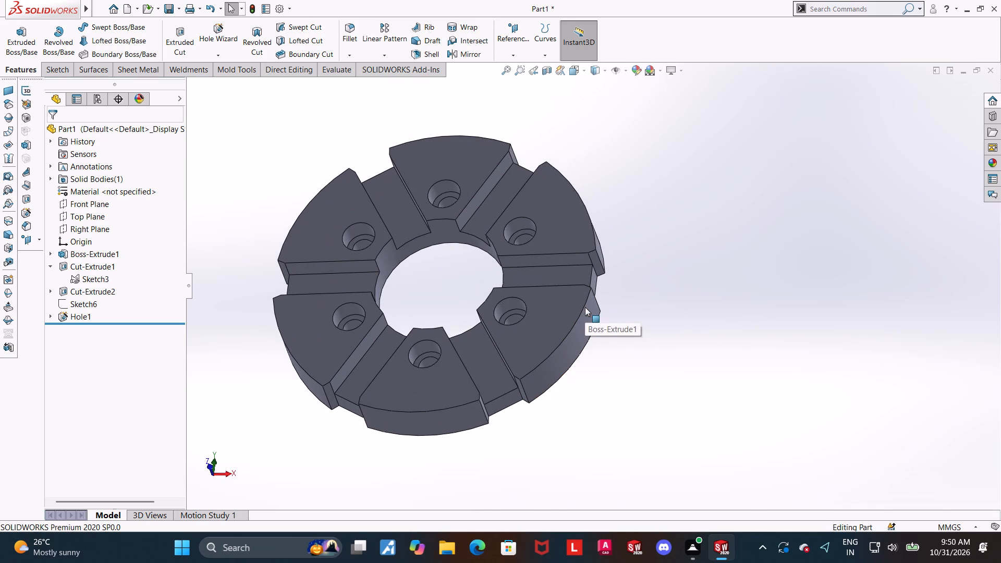
middle_click_drag(554, 316, 565, 341)
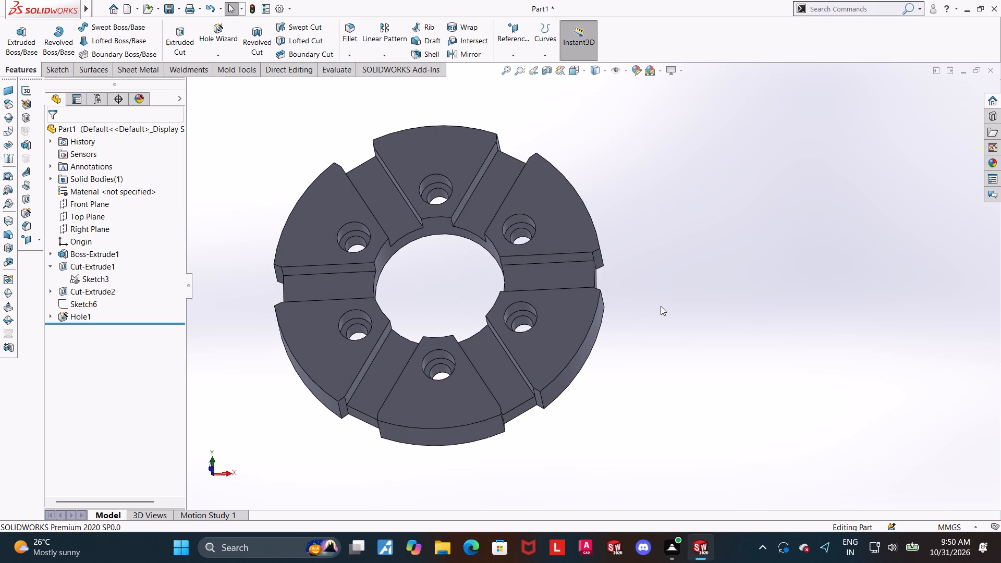
middle_click_drag(885, 278, 879, 288)
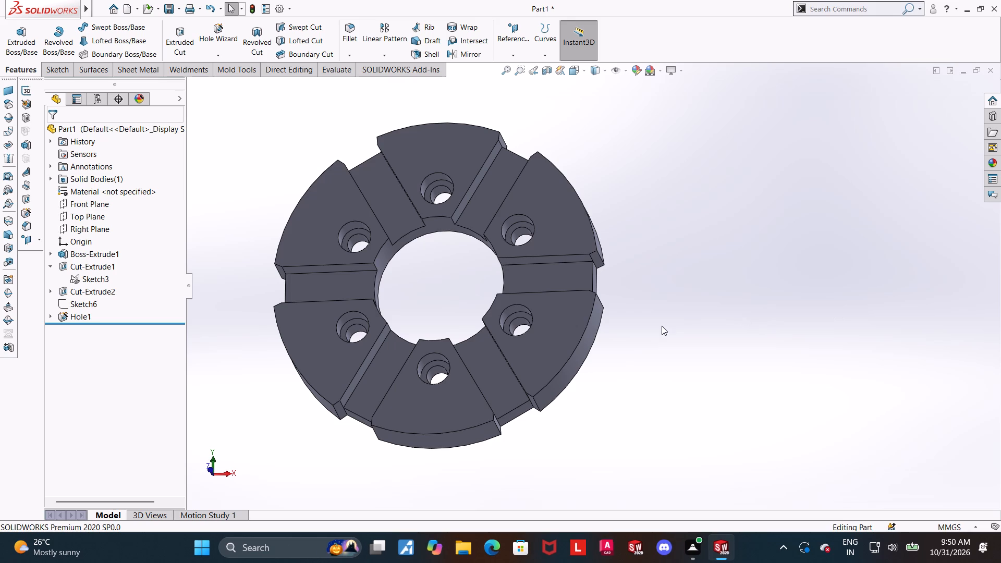
middle_click(661, 312)
scroll(703, 405, "up", 1)
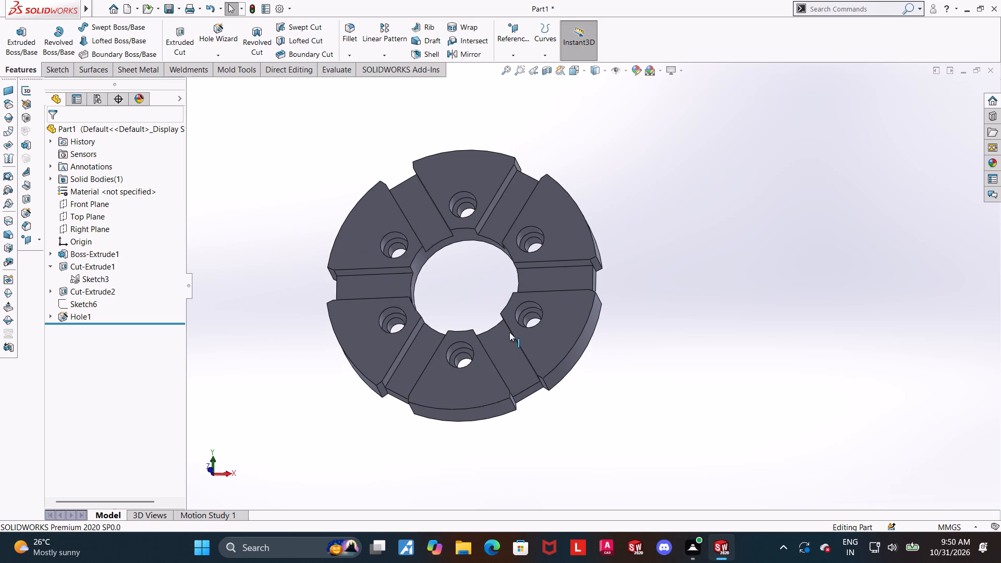
middle_click_drag(509, 332, 519, 360)
left_click(571, 72)
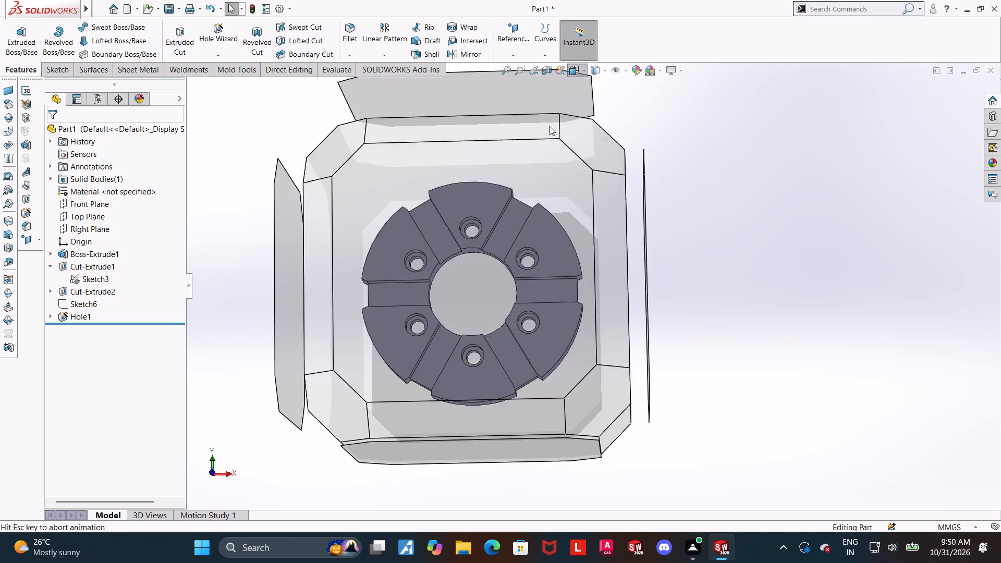
left_click(440, 322)
middle_click_drag(703, 393, 705, 362)
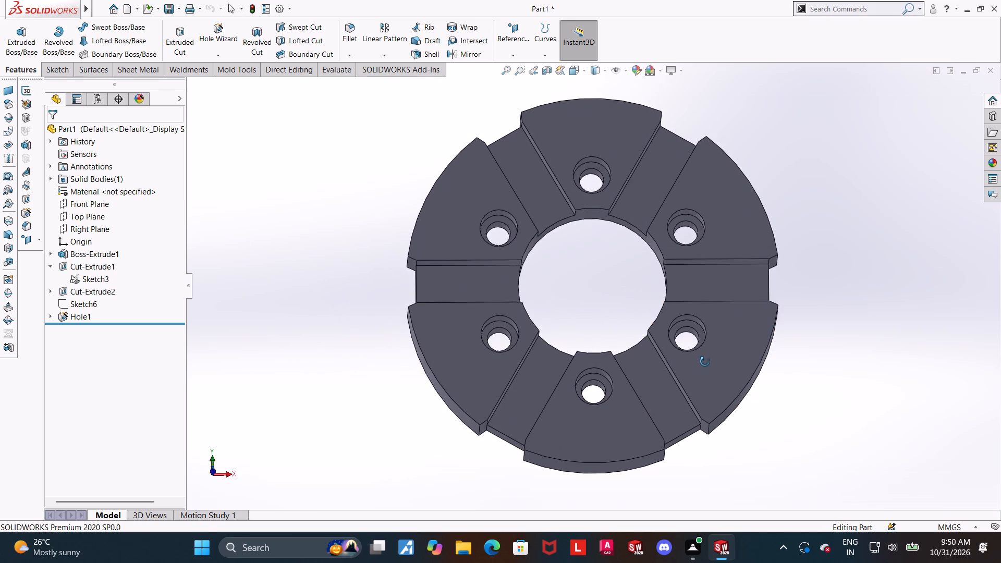
middle_click_drag(705, 362, 696, 371)
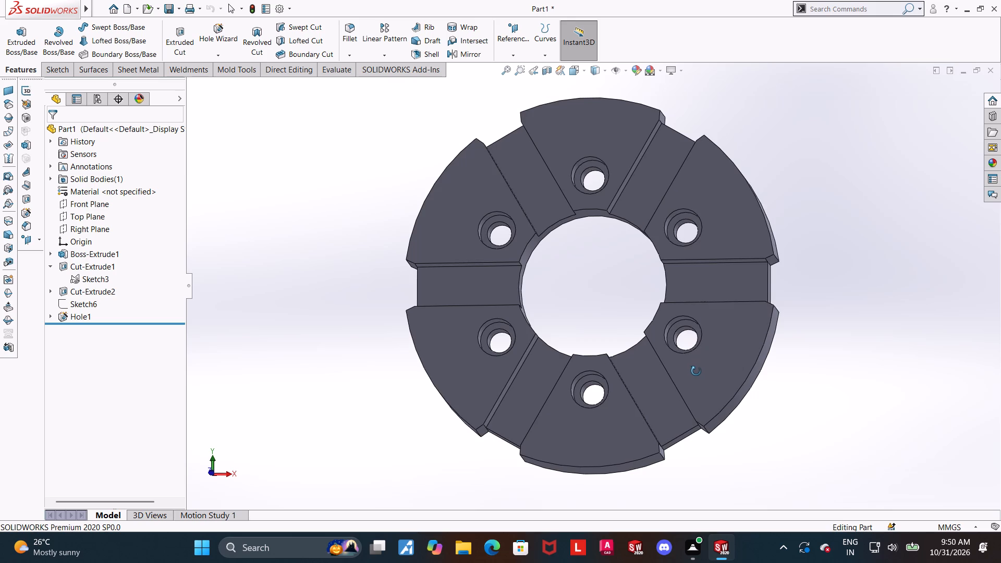
middle_click_drag(696, 371, 709, 386)
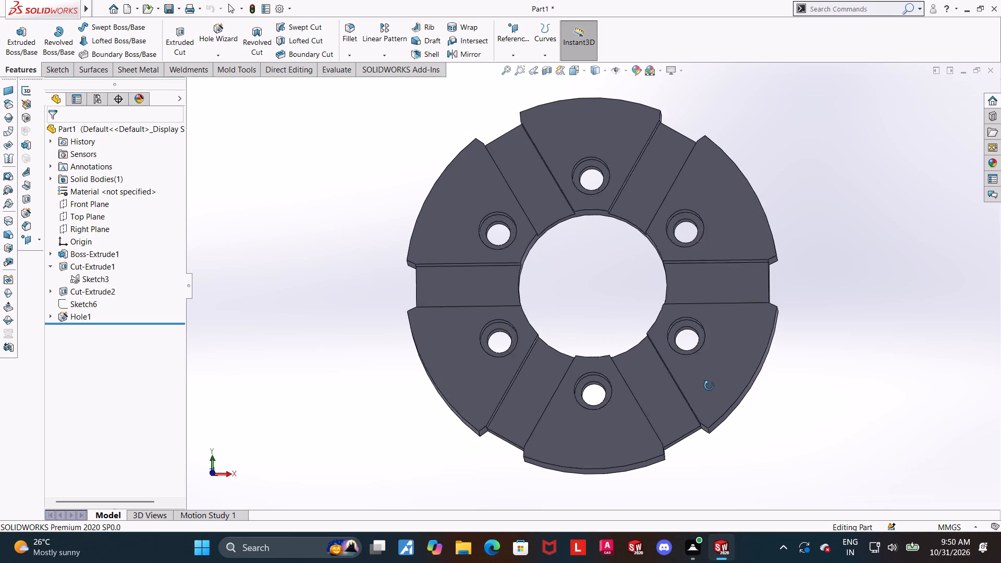
middle_click_drag(709, 386, 747, 344)
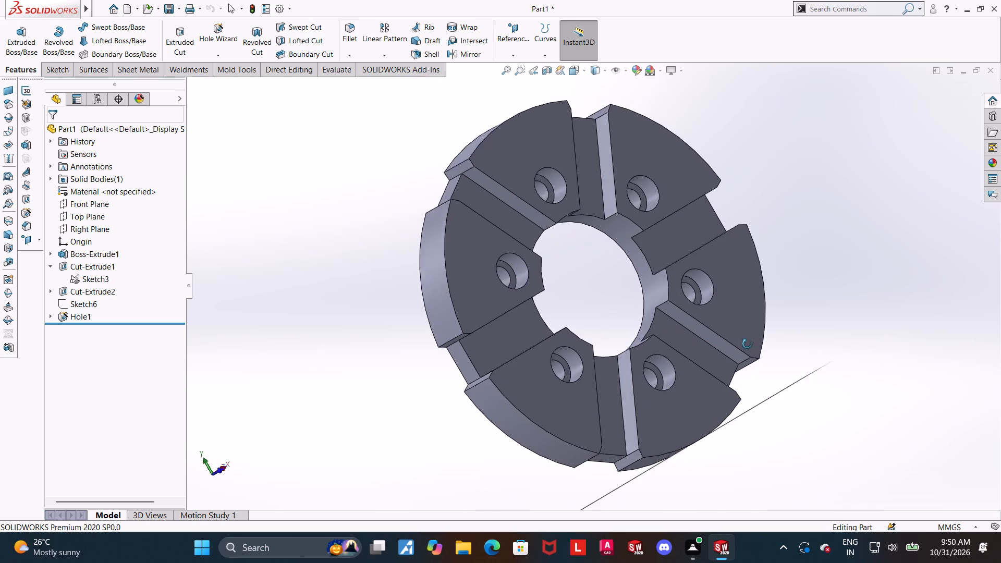
middle_click_drag(747, 344, 705, 321)
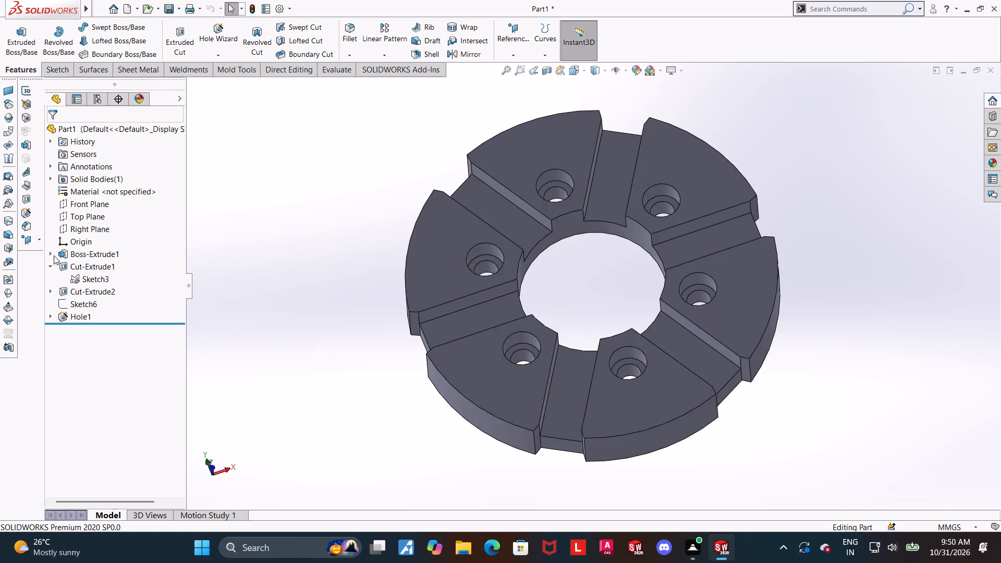
Start a new sketch on the lower-left wedge's front face and view it face-on.
scroll(785, 381, "up", 2)
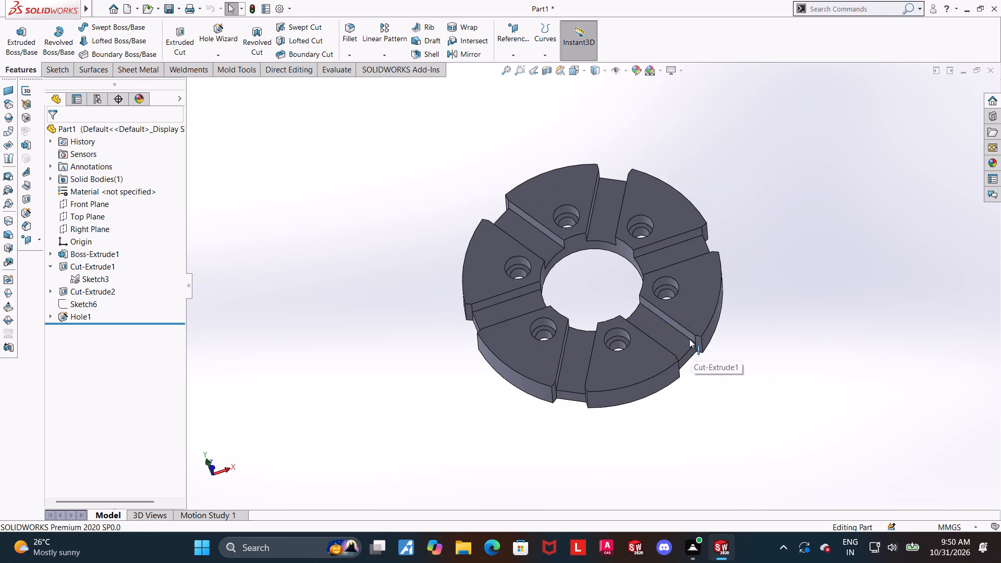
middle_click_drag(681, 315, 673, 358)
left_click(531, 375)
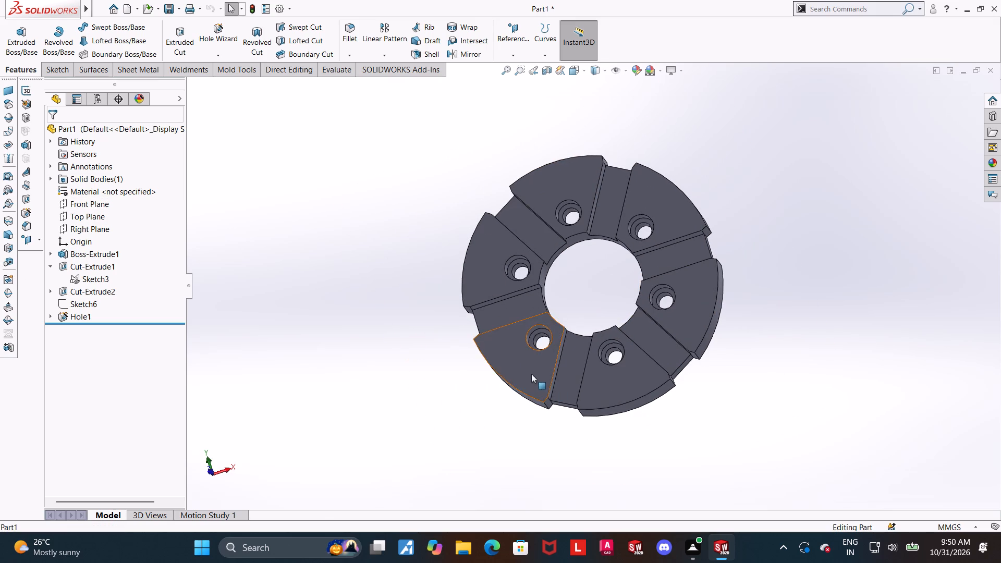
left_click(579, 342)
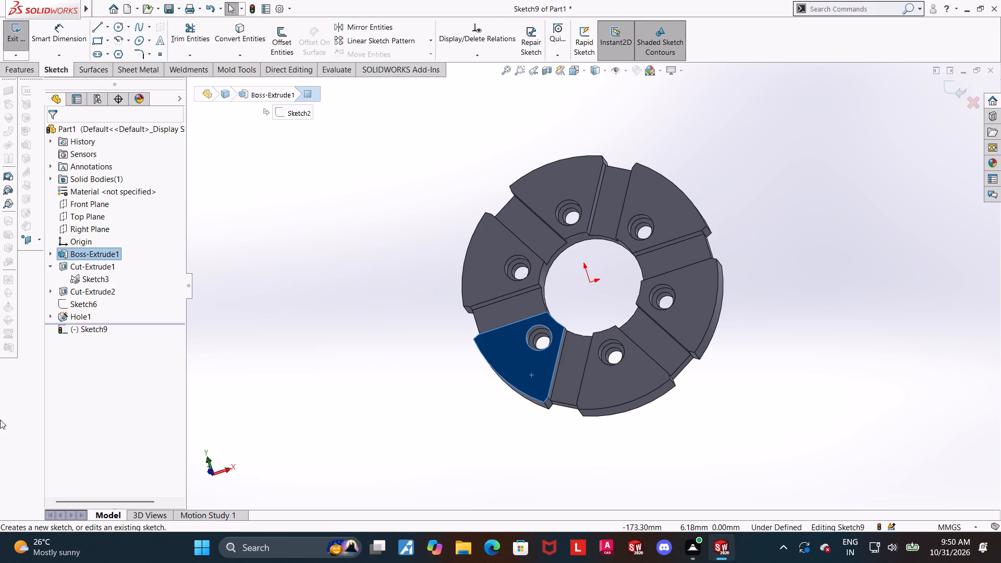
left_click(99, 338)
left_click(99, 333)
left_click(121, 318)
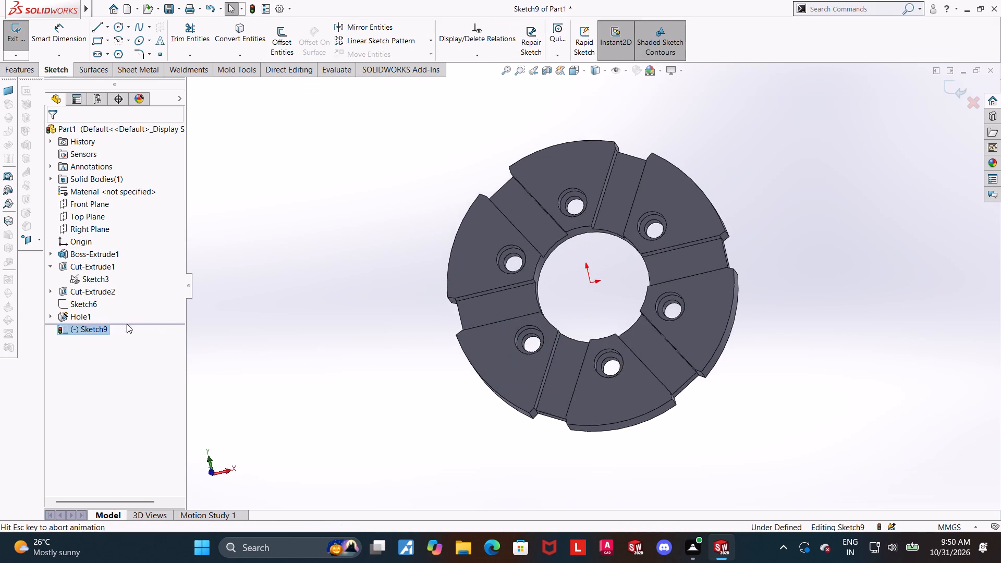
scroll(762, 372, "up", 1)
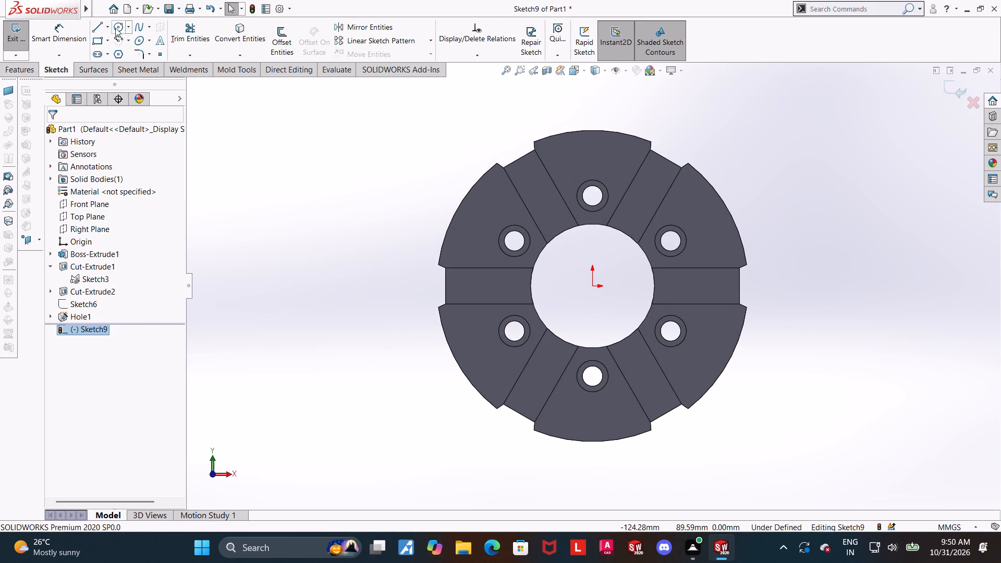
Draw a construction centerline from the origin through the lower-left hole's centre to the midpoint of that wedge's outer arc.
left_click(108, 28)
left_click(112, 50)
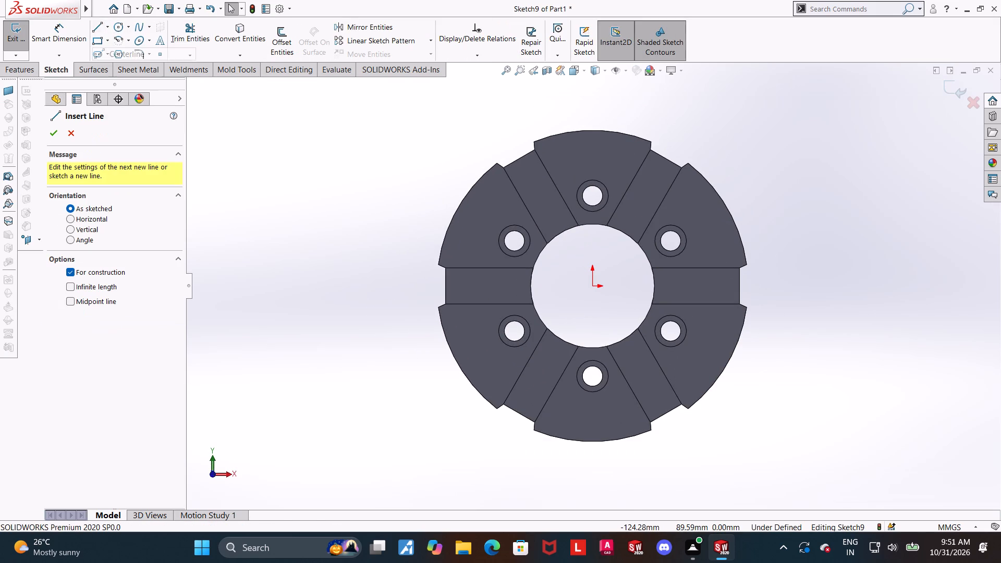
scroll(557, 134, "up", 2)
scroll(595, 285, "down", 1)
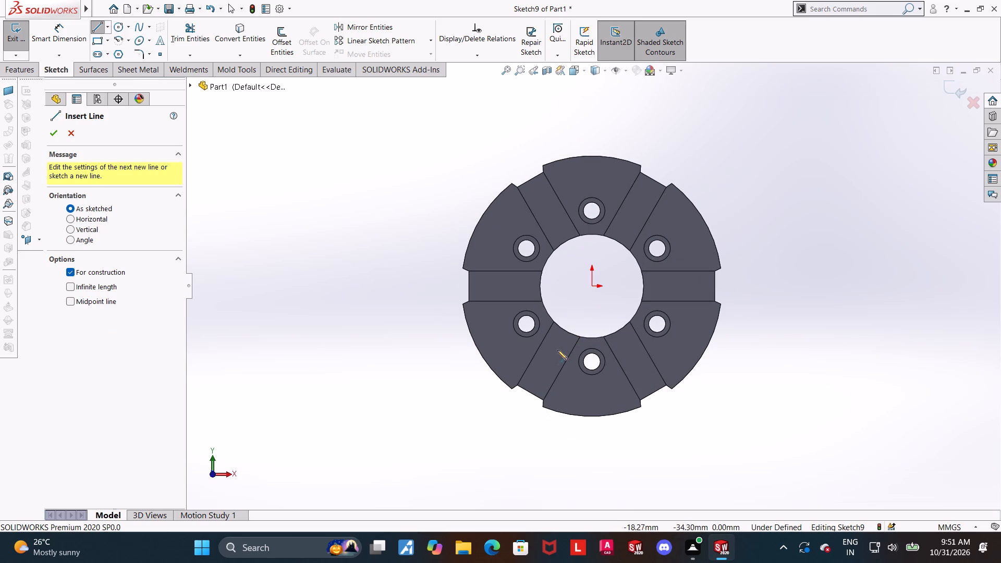
left_click(592, 287)
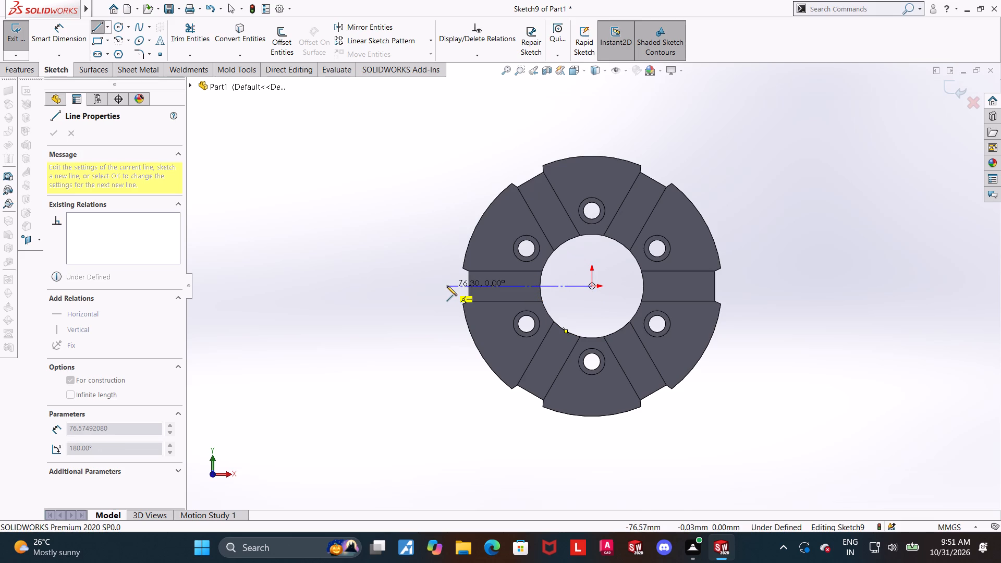
left_click(481, 352)
key("Escape")
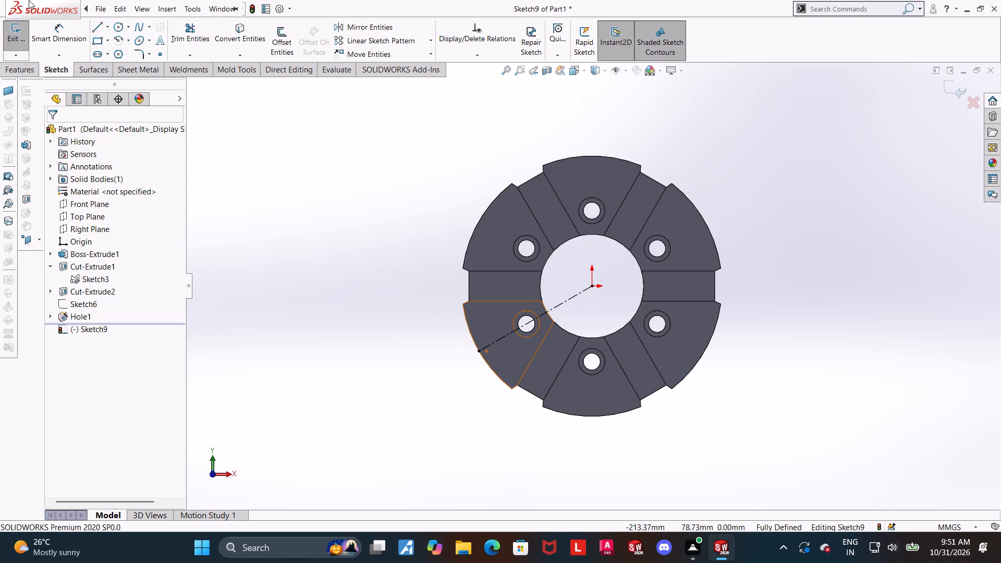
Draw a construction centerline about 17.8 mm long outward from the midpoint of the lower-left wedge's outer arc.
left_click(105, 27)
left_click(112, 61)
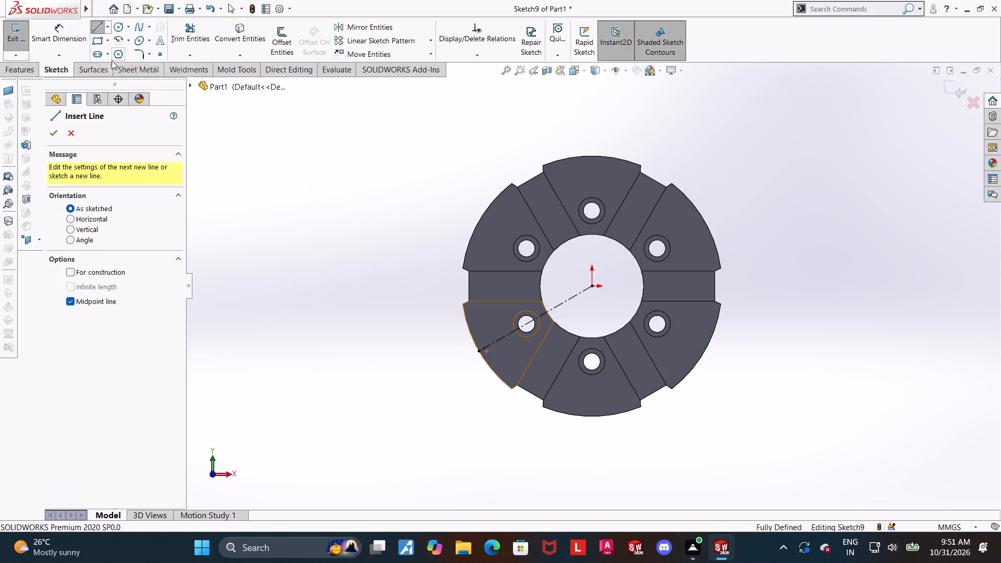
key("Escape")
left_click(109, 31)
left_click(112, 49)
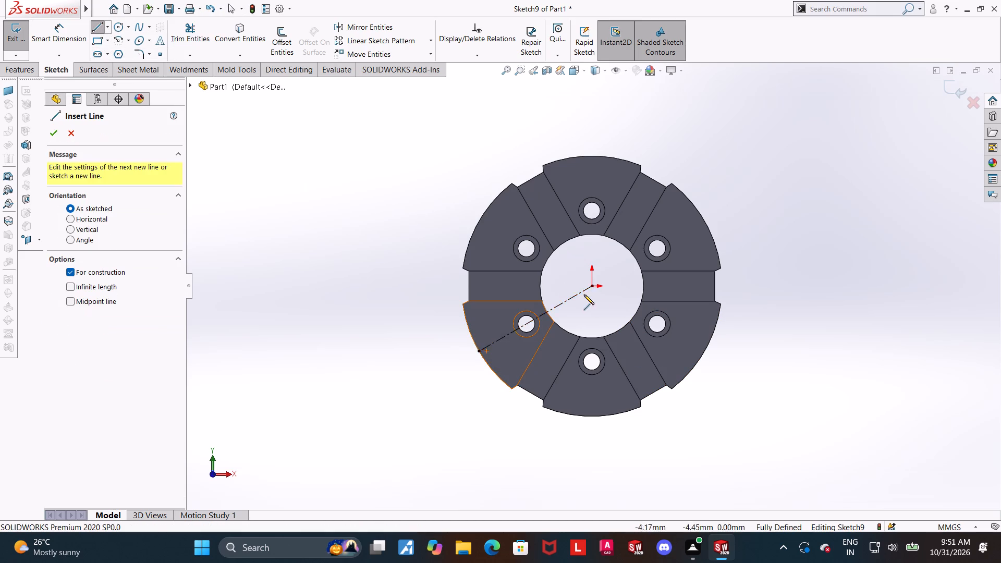
left_click(477, 352)
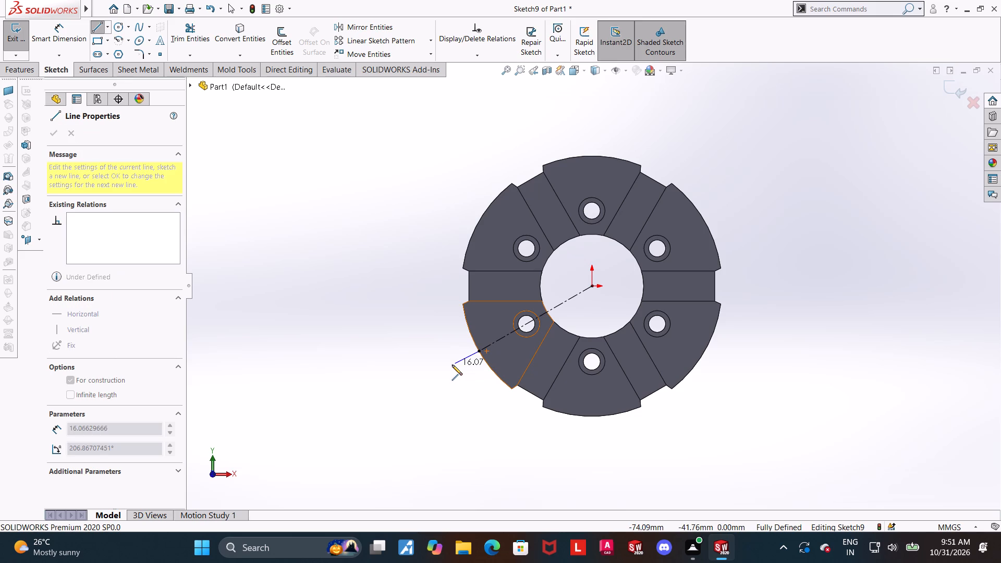
left_click(449, 366)
key("Escape")
Make the outer construction line collinear with the centerline running from the origin.
left_click(462, 357)
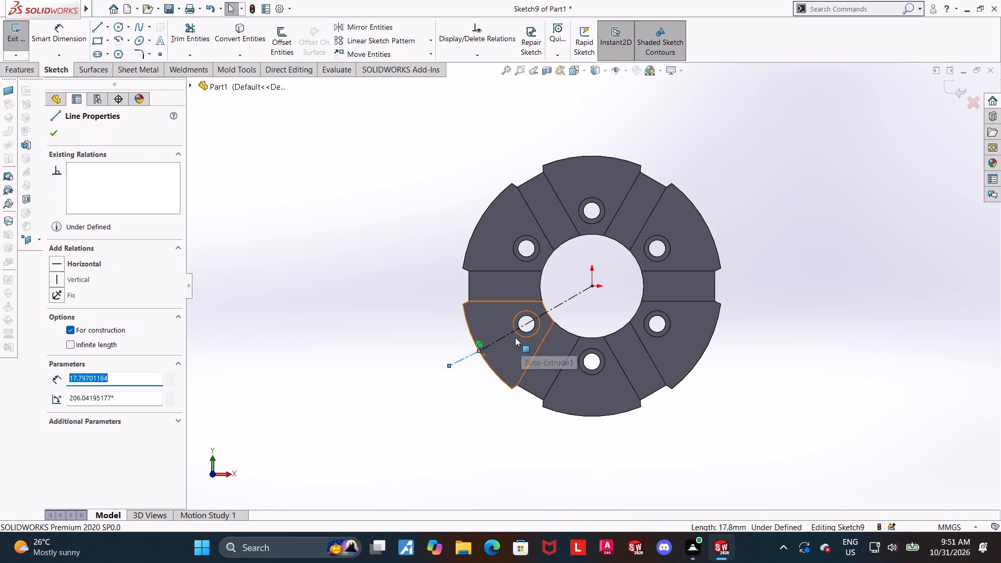
left_click(511, 334, "ctrl")
left_click(57, 352)
left_click(613, 412)
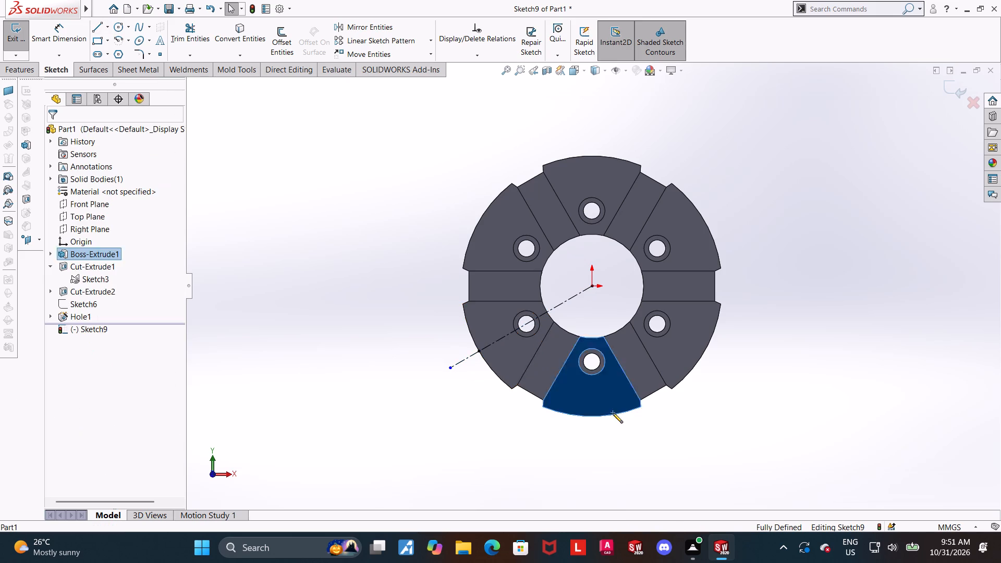
Draw a centerpoint arc of about 27.3 mm radius, centred on the outer centerline's free end, with both ends on the wedge's outer edge.
scroll(618, 292, "down", 2)
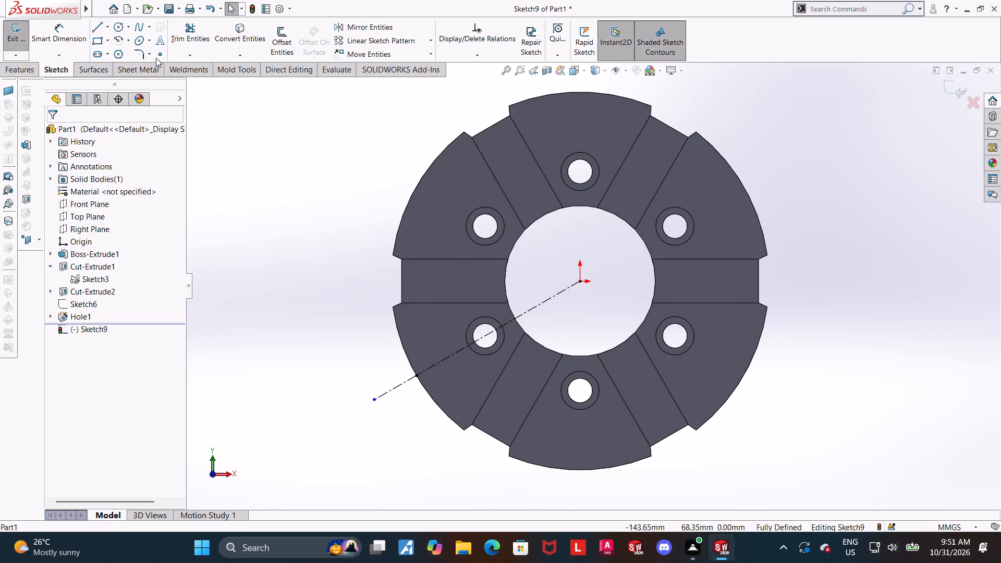
left_click(126, 42)
left_click(134, 54)
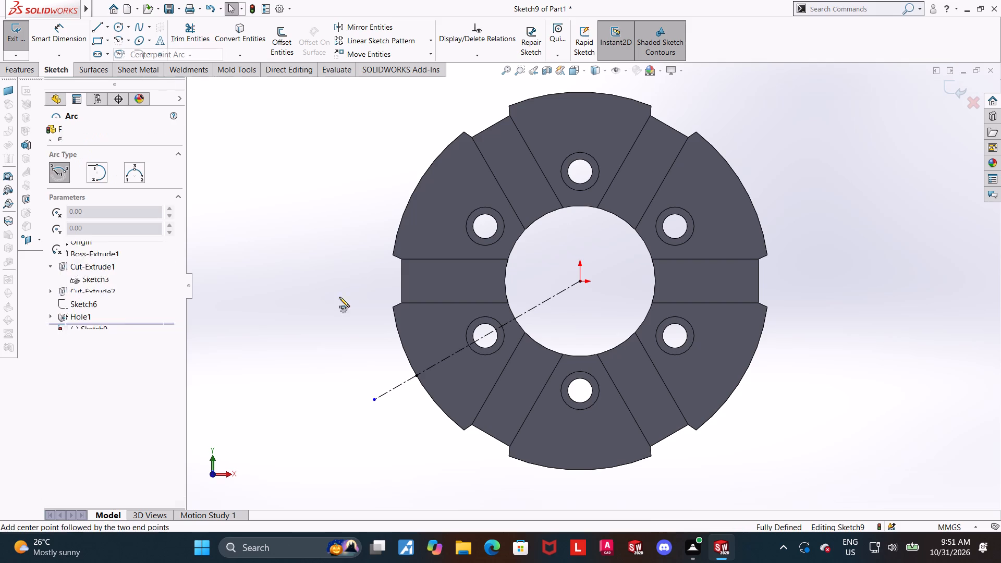
left_click(376, 400)
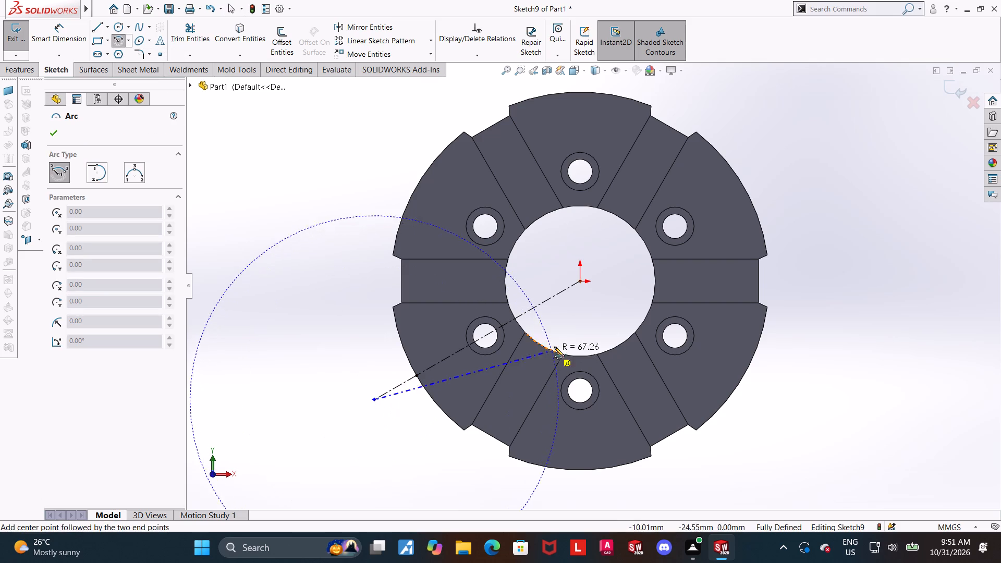
left_click(398, 328)
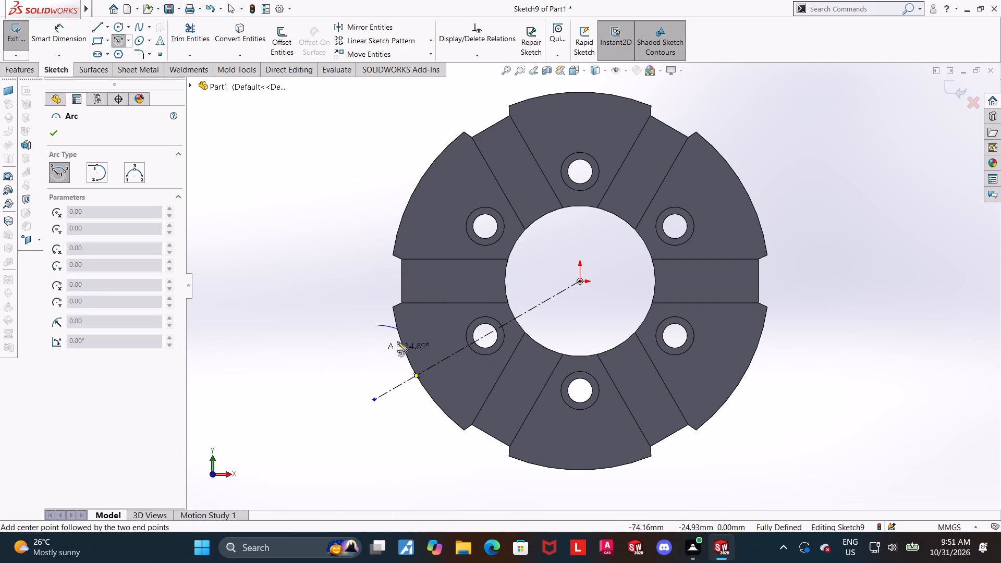
left_click(447, 417)
key("Escape")
key("Escape")
Dimension the arc's radius as 27 mm.
scroll(513, 410, "down", 1)
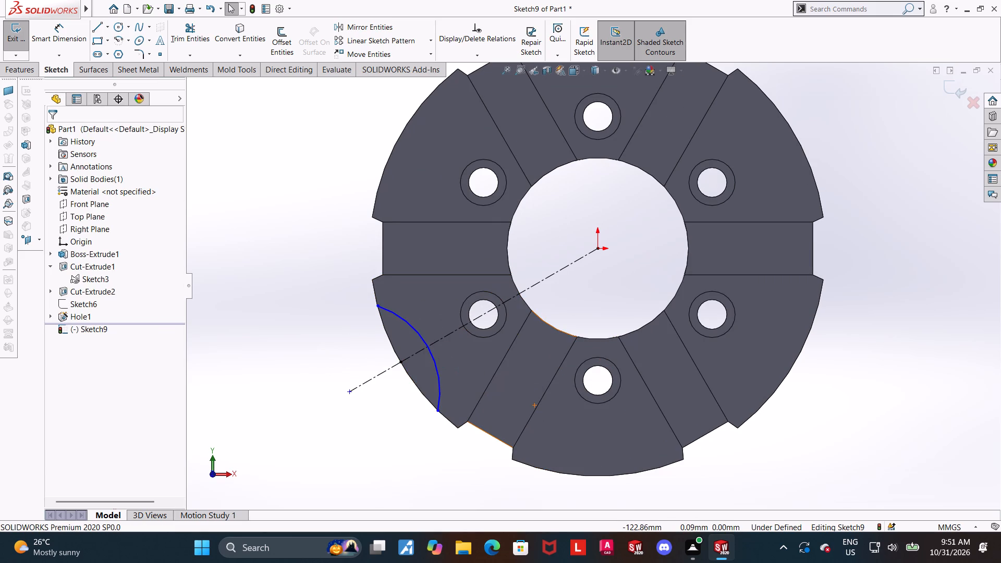
left_click(59, 41)
left_click(405, 322)
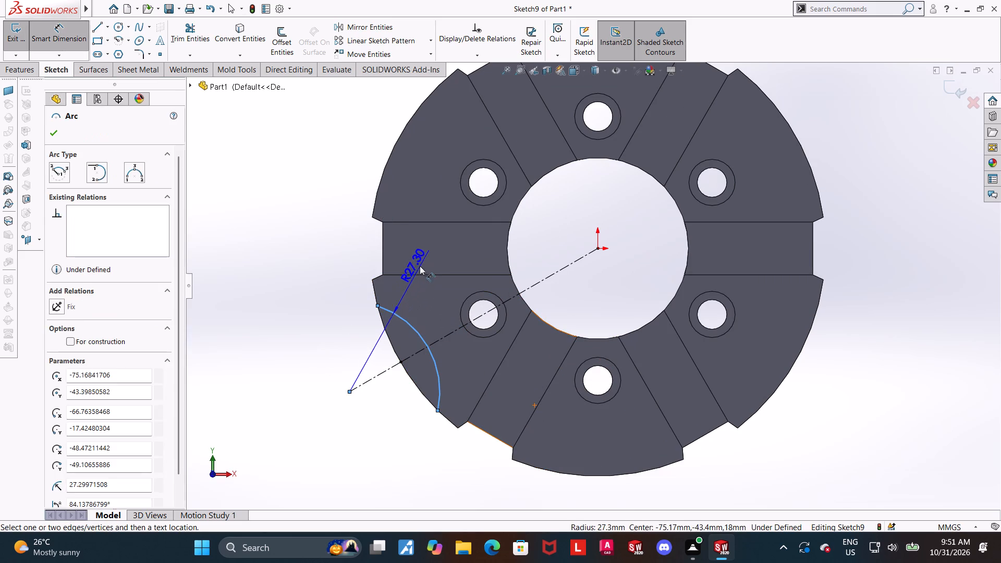
left_click(422, 261)
type("27")
key("Return")
key("Escape")
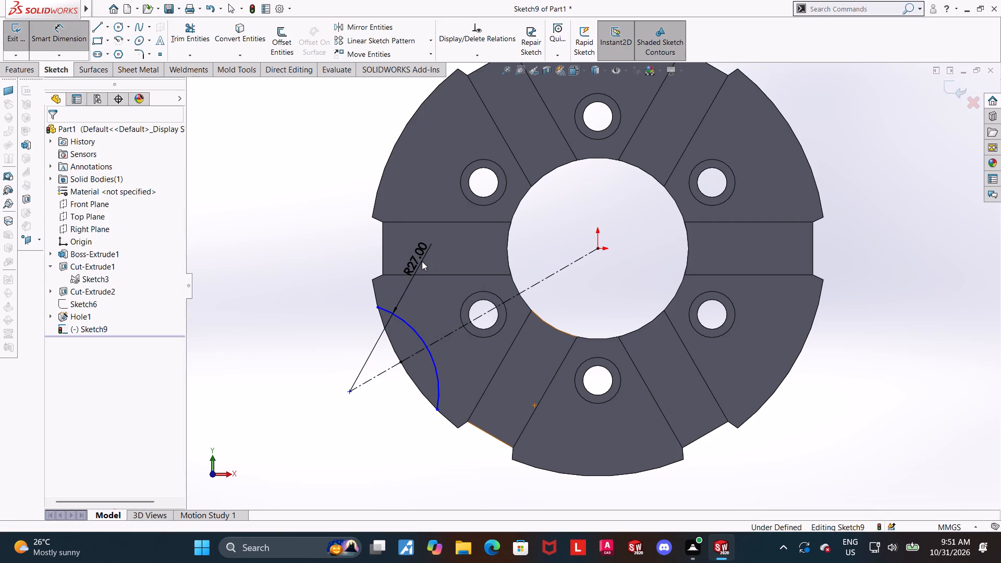
left_click(259, 298)
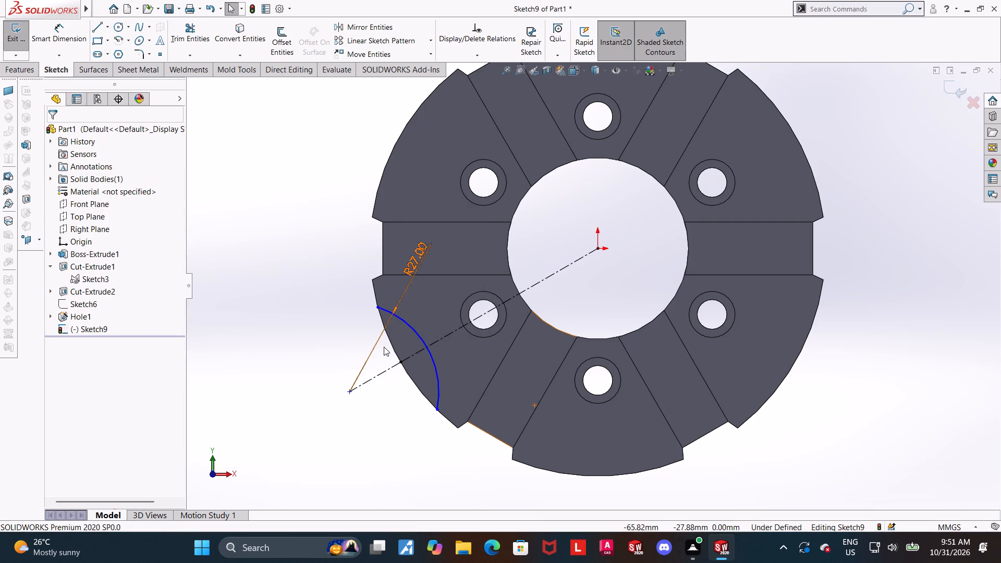
Dimension the distance between the arc's centre and the origin as 78.75 mm.
left_click(75, 31)
left_click(349, 394)
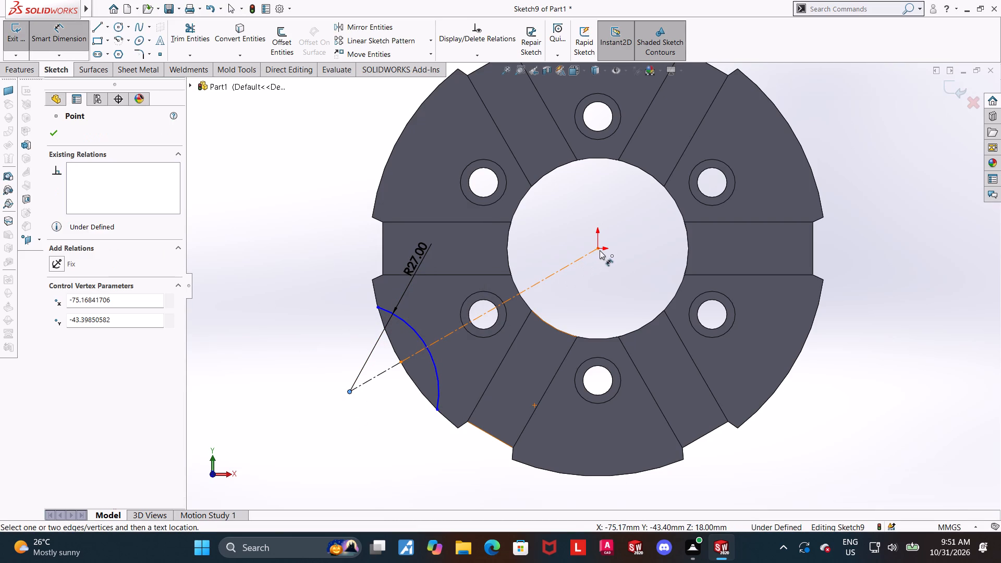
left_click(600, 250)
left_click(331, 178)
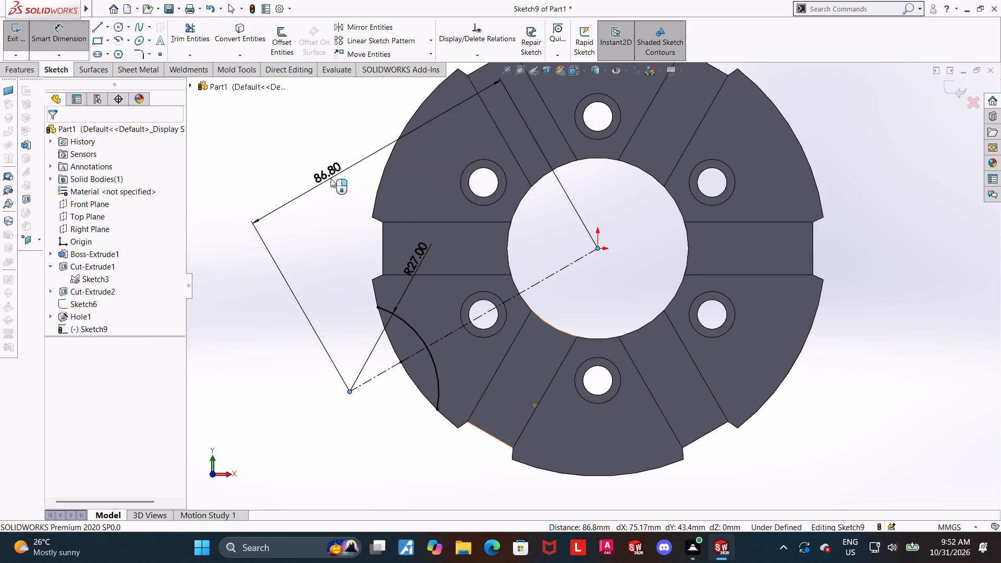
type("78.75")
key("Return")
key("Escape")
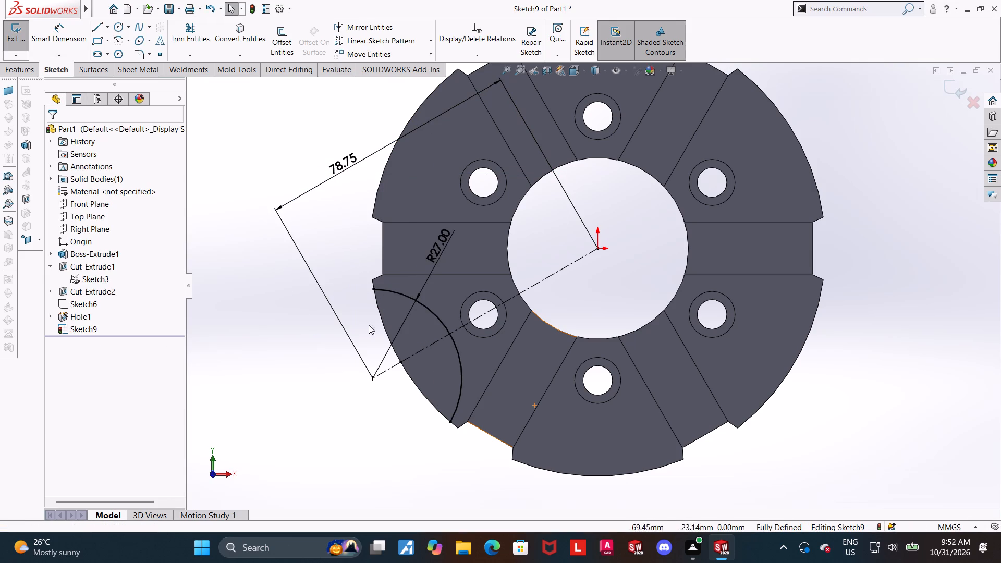
Draw a concentric inner arc of about 22 mm radius from the wedge's outer edge to just past the centerline.
left_click(120, 36)
left_click(375, 377)
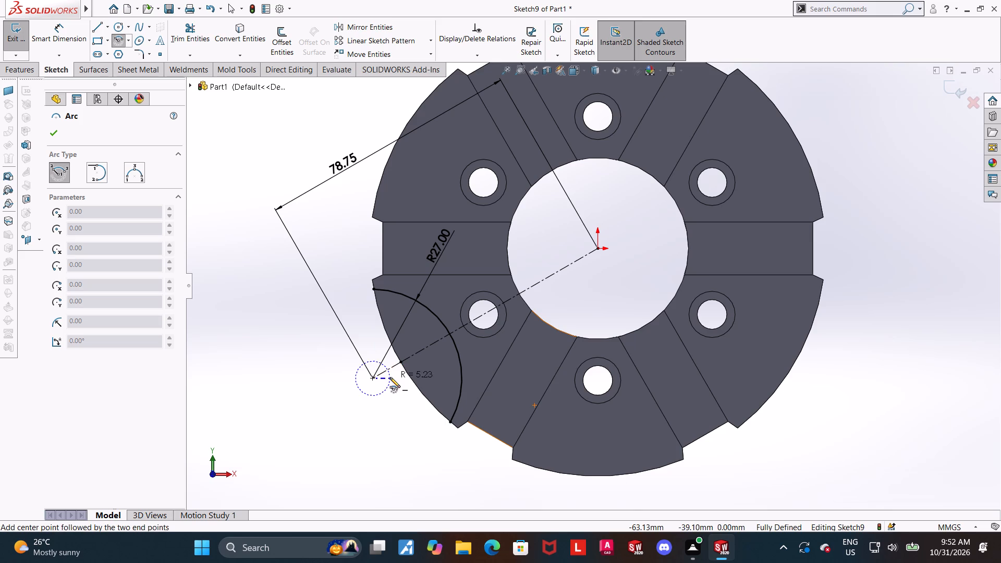
left_click(380, 306)
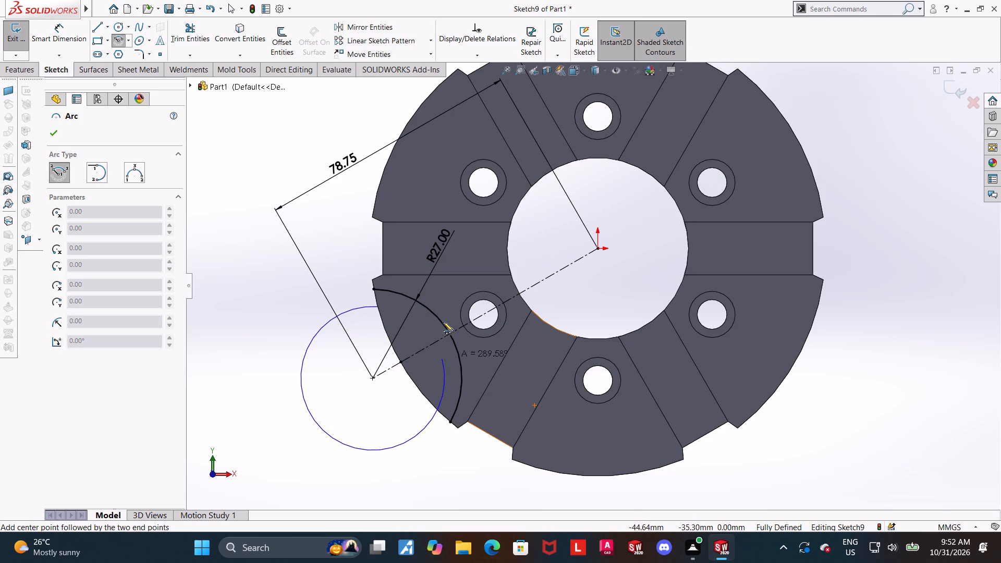
left_click(440, 350)
key("Escape")
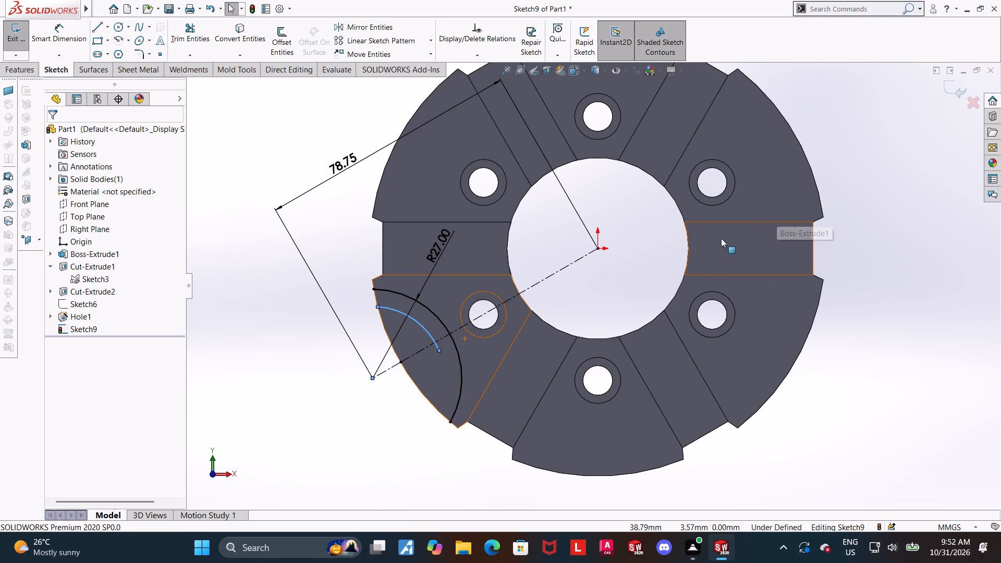
Draw a line about 7 mm long from the inner arc's free end back toward the wedge's outer edge.
scroll(480, 368, "down", 1)
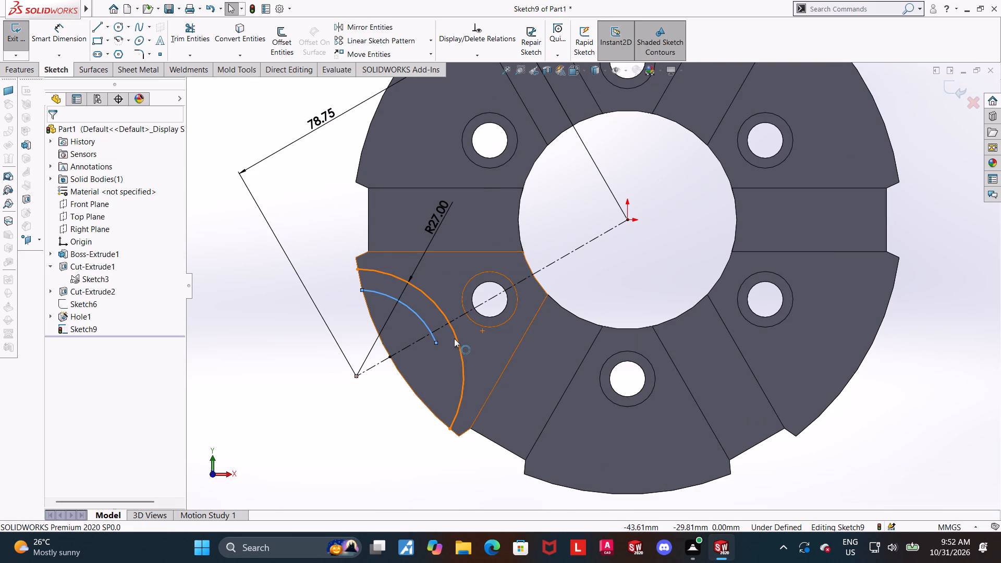
scroll(454, 334, "down", 1)
key("Escape")
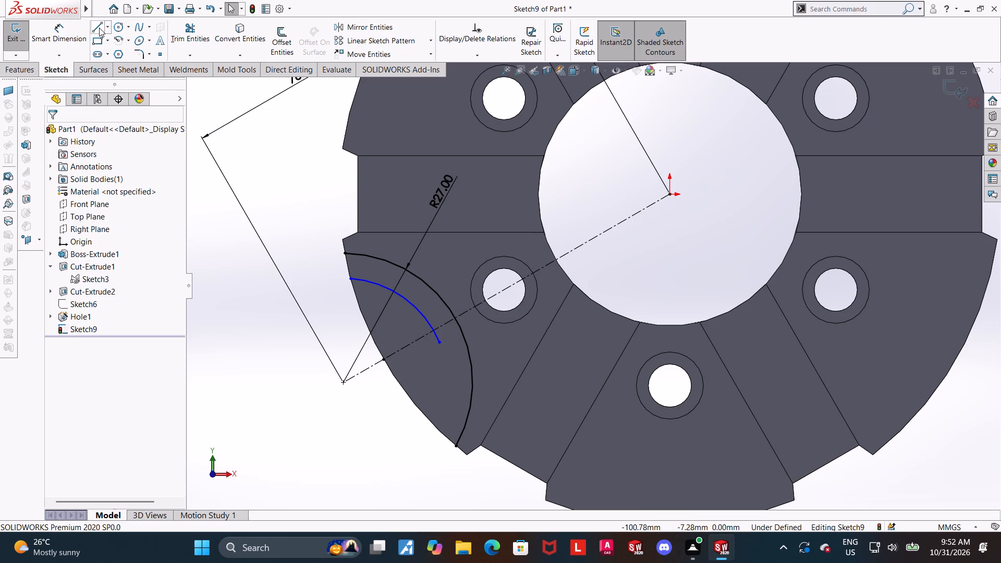
left_click(99, 28)
left_click(437, 342)
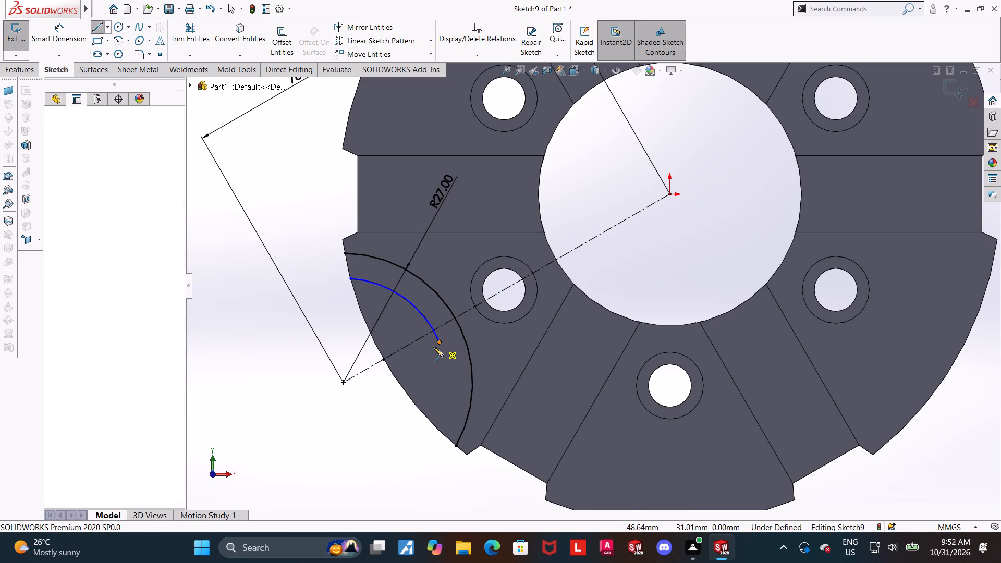
left_click(409, 362)
key("Escape")
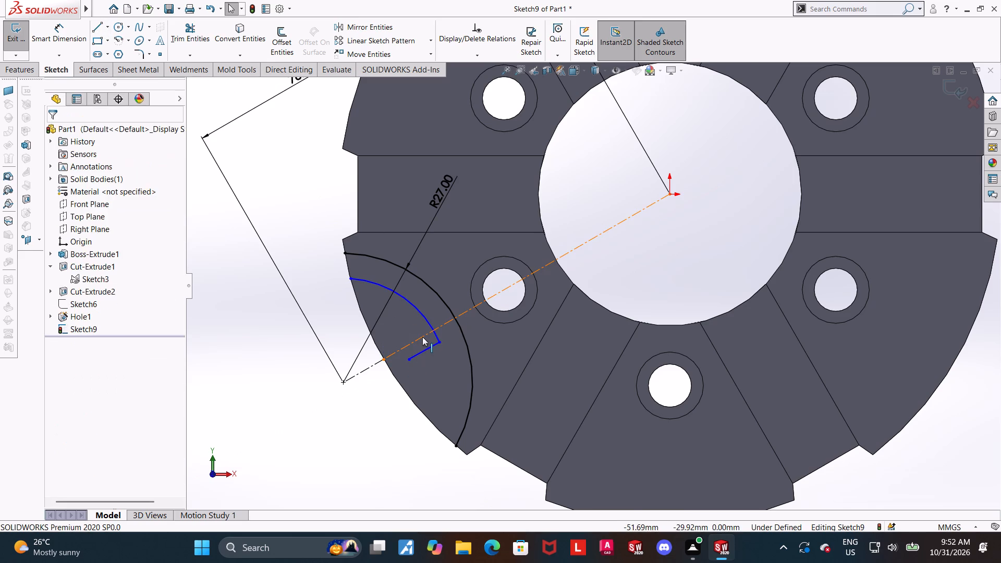
Make the short line parallel to the radial centerline.
left_click(422, 337)
left_click(426, 348, "ctrl")
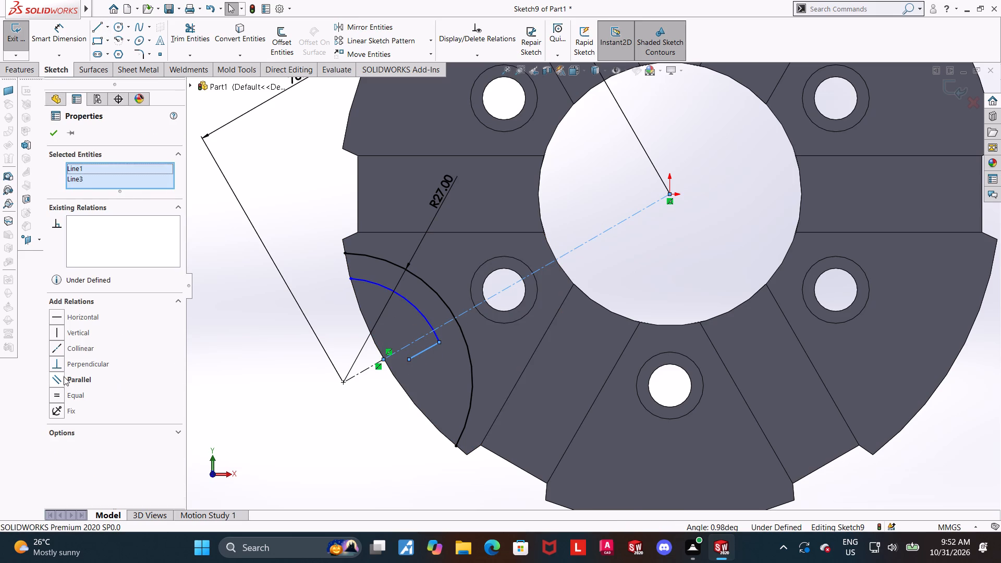
left_click(64, 376)
left_click(269, 357)
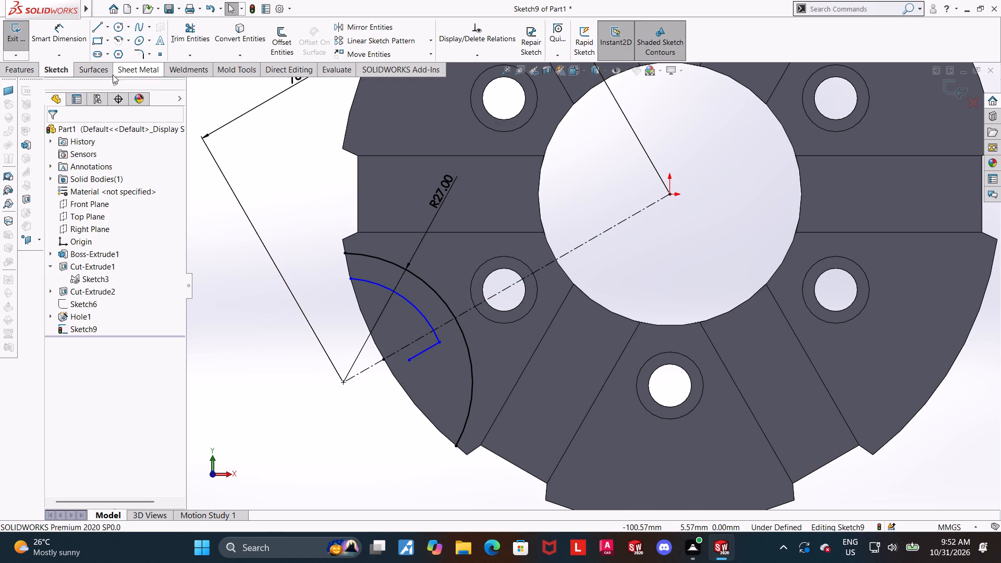
Draw a line about 14 mm long from the short line's free end to the wedge's outer edge, crossing the centerline.
left_click(101, 26)
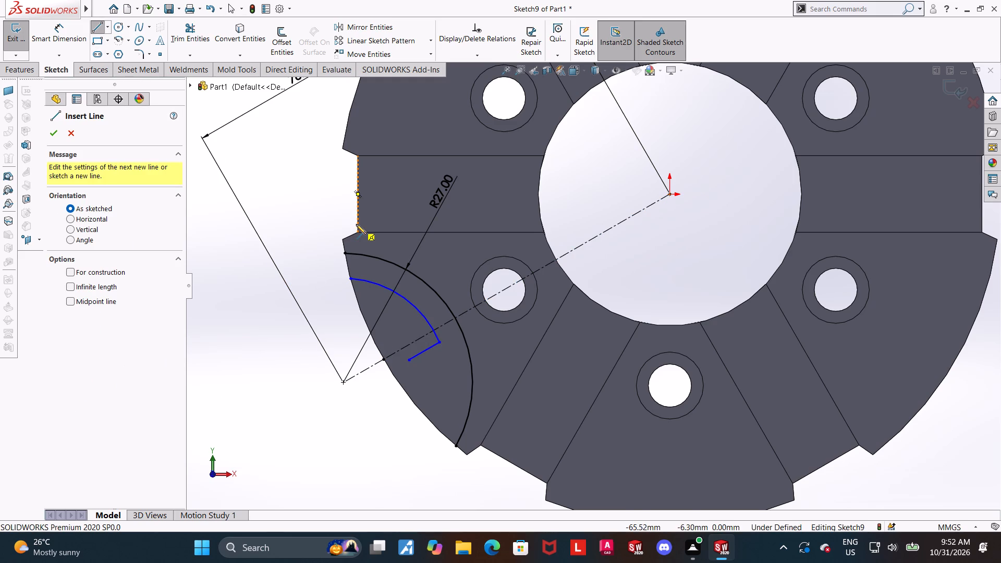
left_click(409, 358)
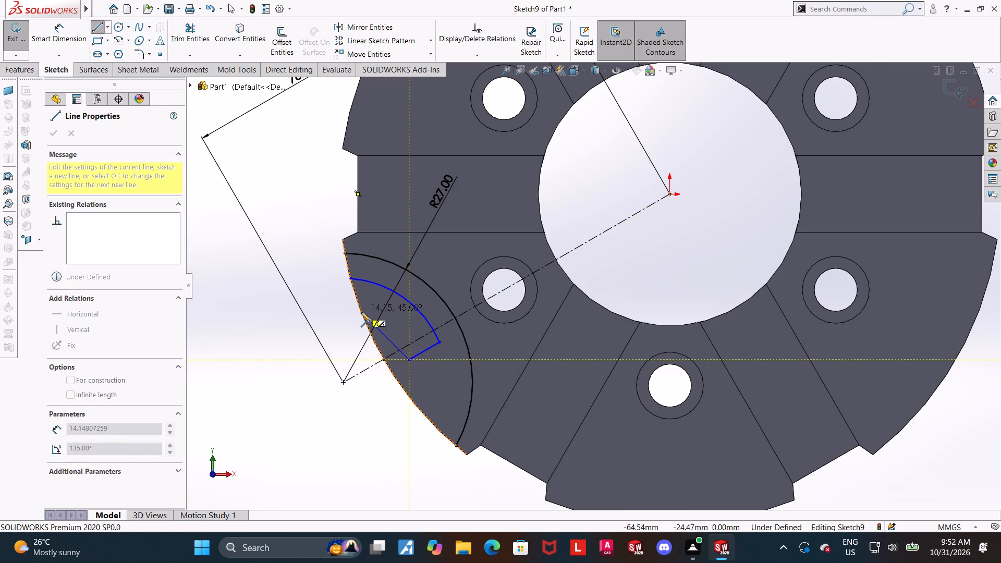
left_click(361, 312)
key("Escape")
Convert the wedge's outer arc edge into sketch geometry.
scroll(524, 318, "down", 2)
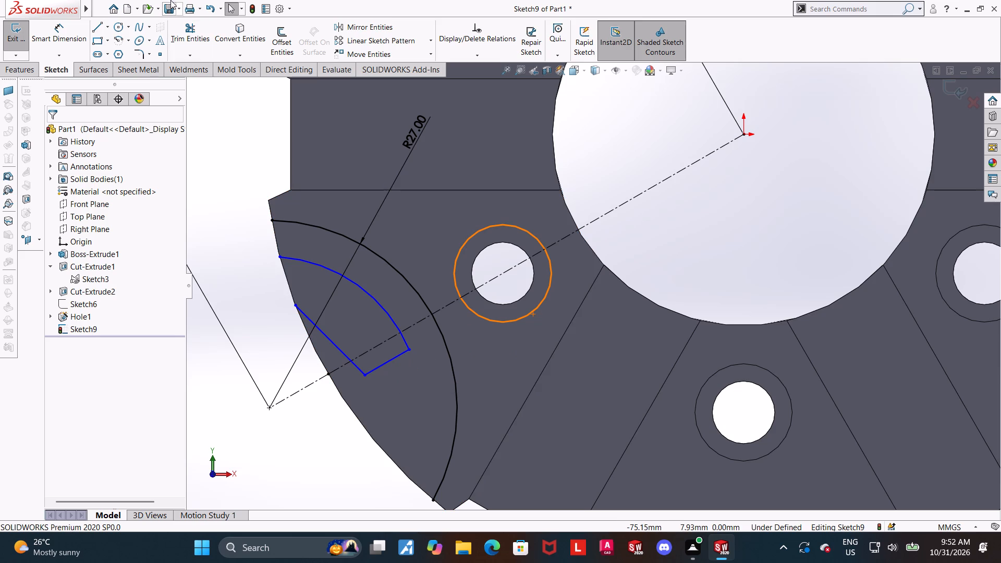
left_click(246, 41)
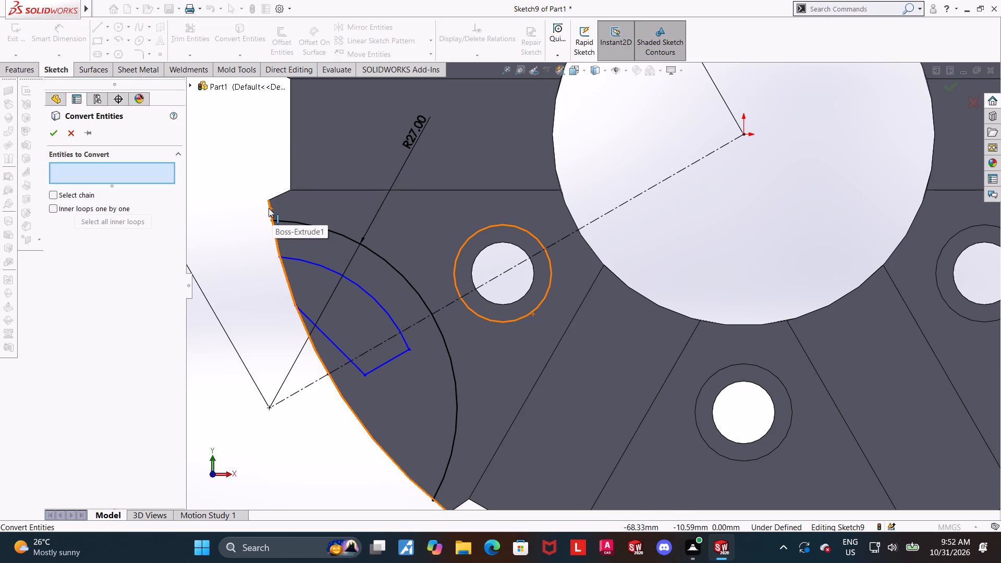
left_click(268, 208)
left_click(50, 130)
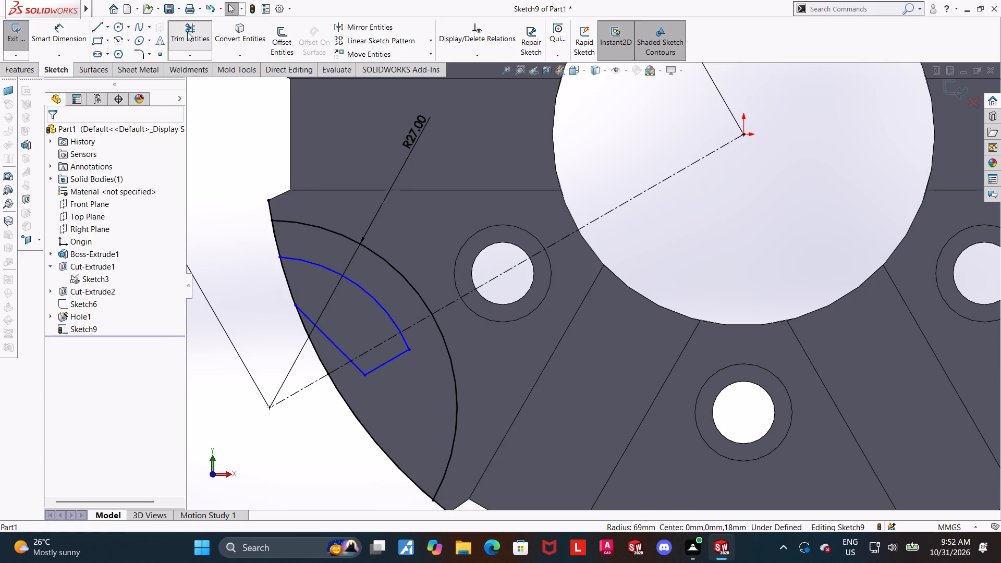
Trim both ends of the converted edge that extend beyond the 27 mm radius arc.
left_click(187, 32)
left_click_drag(292, 203, 245, 203)
scroll(463, 434, "up", 2)
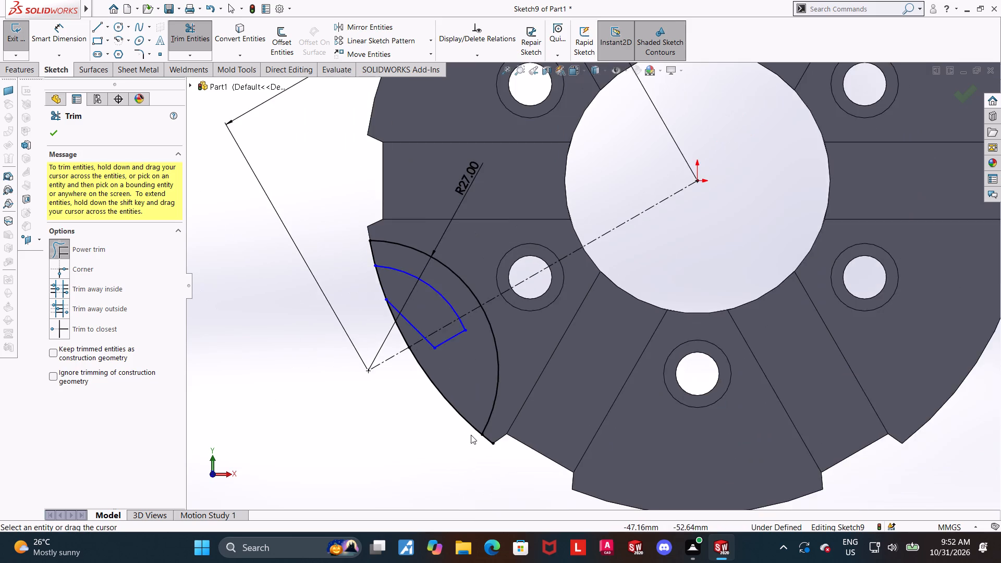
scroll(471, 435, "down", 3)
left_click_drag(543, 395, 451, 551)
scroll(433, 475, "up", 4)
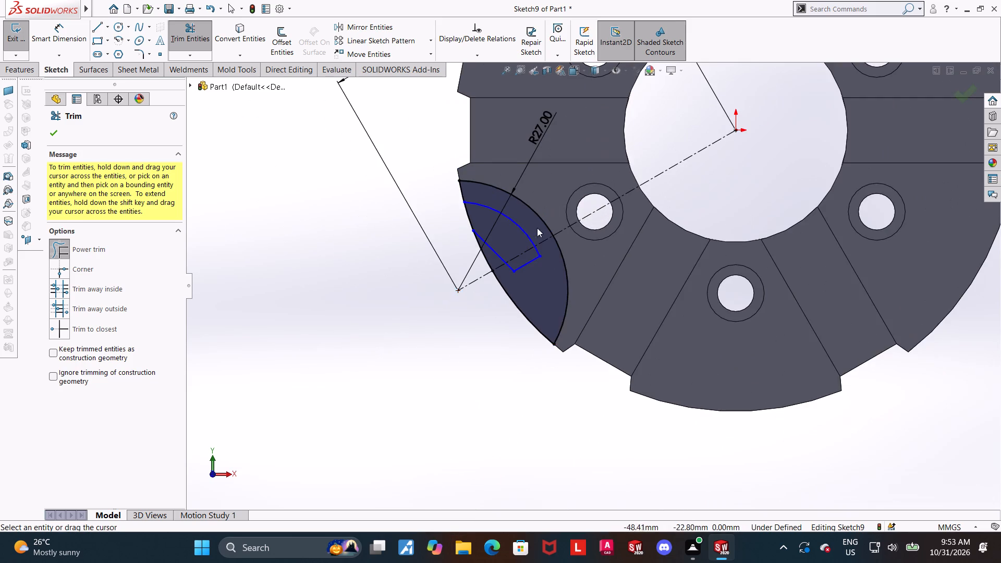
scroll(530, 240, "down", 2)
key("Escape")
Dimension the short line's distance from the radial centerline to 3 mm.
scroll(524, 282, "down", 2)
scroll(479, 297, "down", 1)
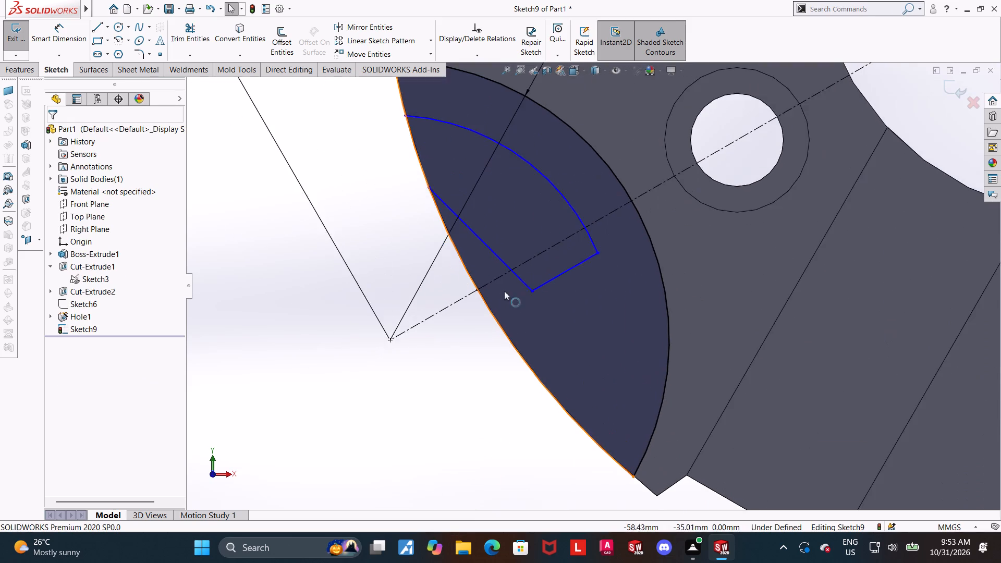
scroll(560, 279, "up", 2)
key("Escape")
scroll(702, 263, "down", 2)
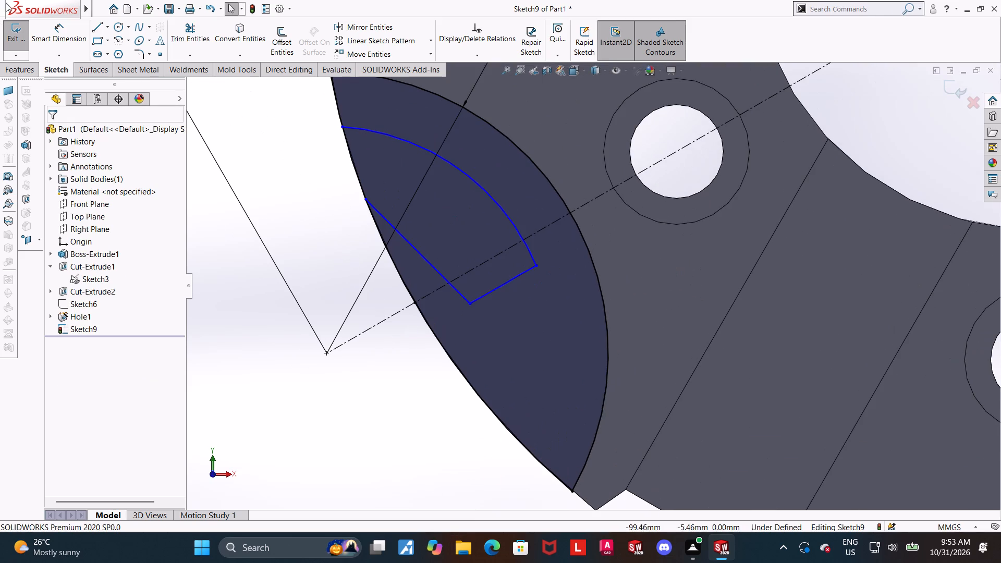
left_click(64, 29)
left_click(65, 39)
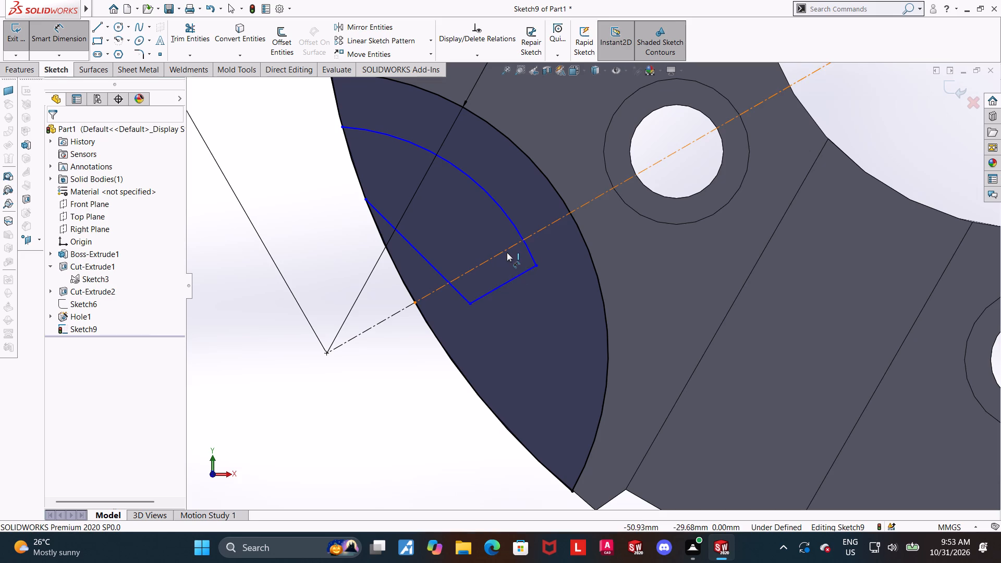
left_click(507, 252)
left_click(516, 277)
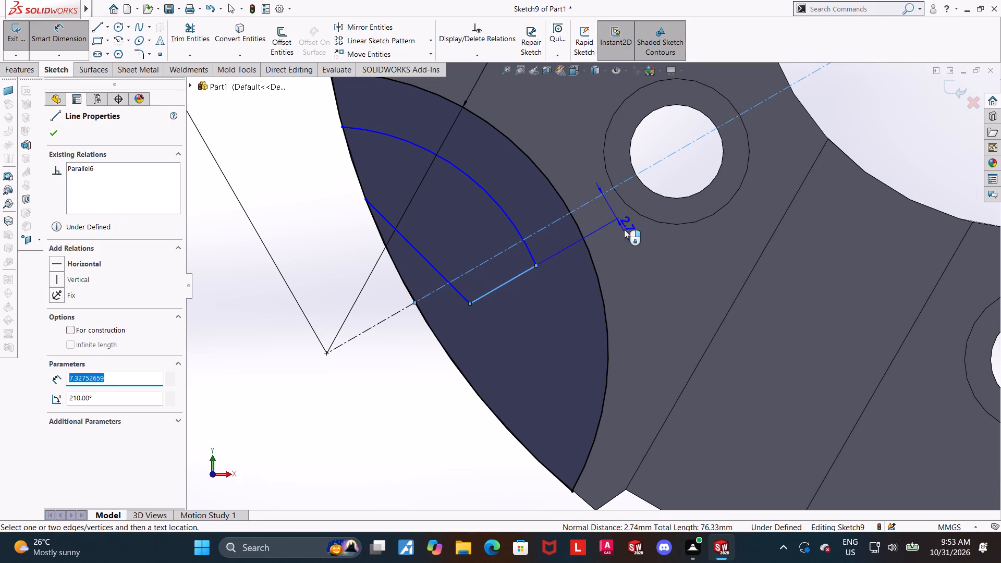
left_click(624, 229)
key("3")
key("Return")
key("Escape")
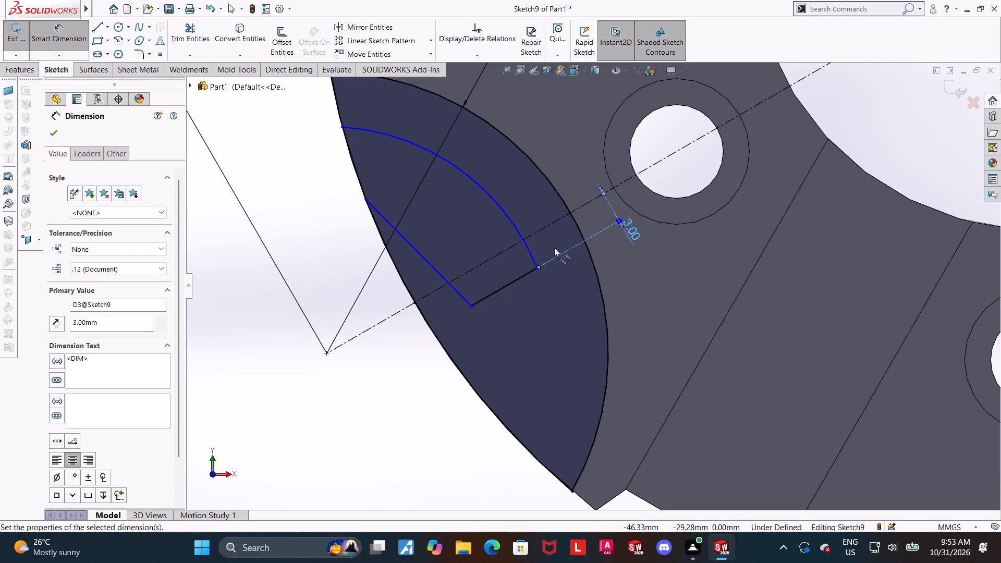
scroll(550, 155, "up", 4)
scroll(564, 164, "down", 1)
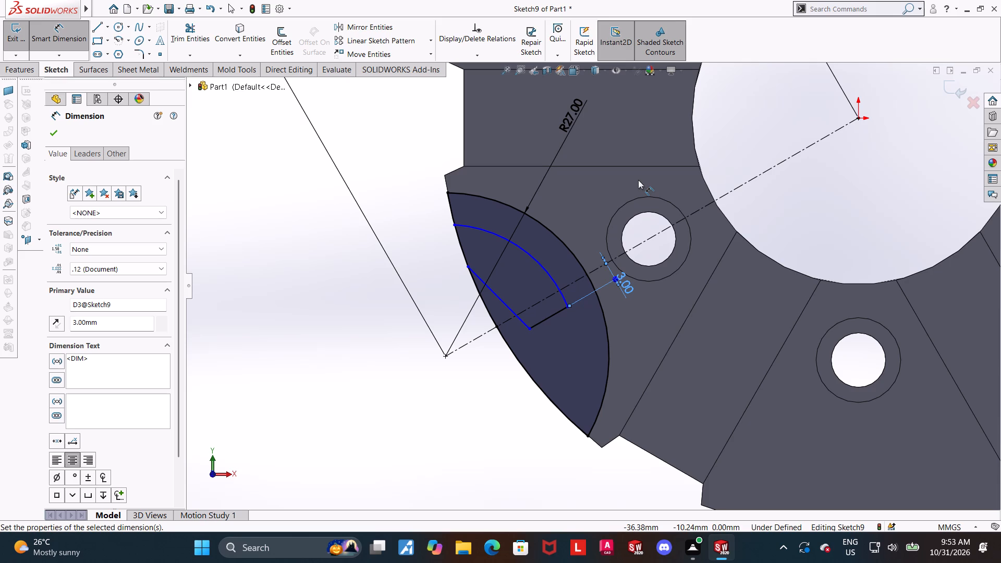
scroll(639, 180, "down", 1)
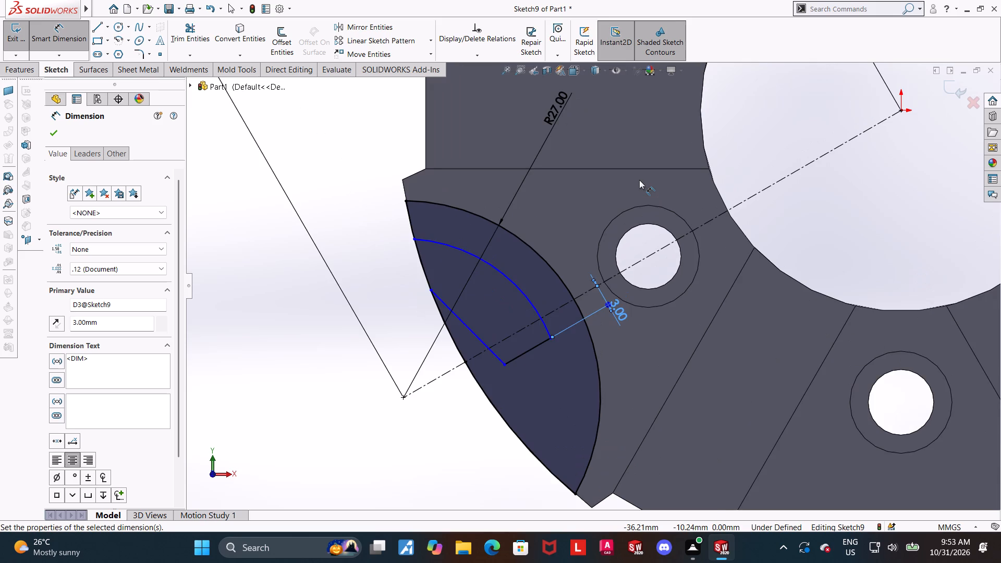
key("Escape")
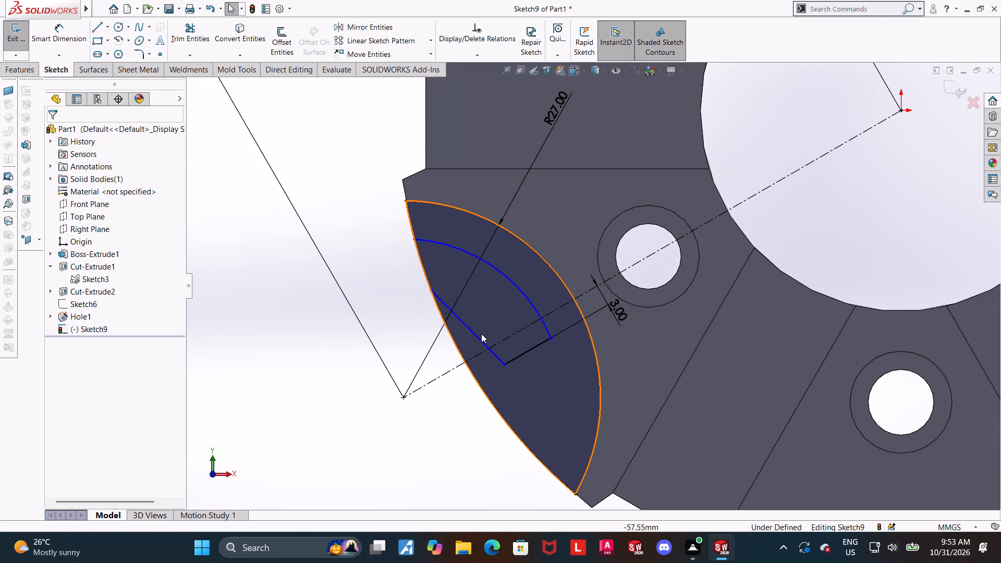
Dimension the inner arc on the wedge face to a 23.5 mm radius.
left_click(49, 27)
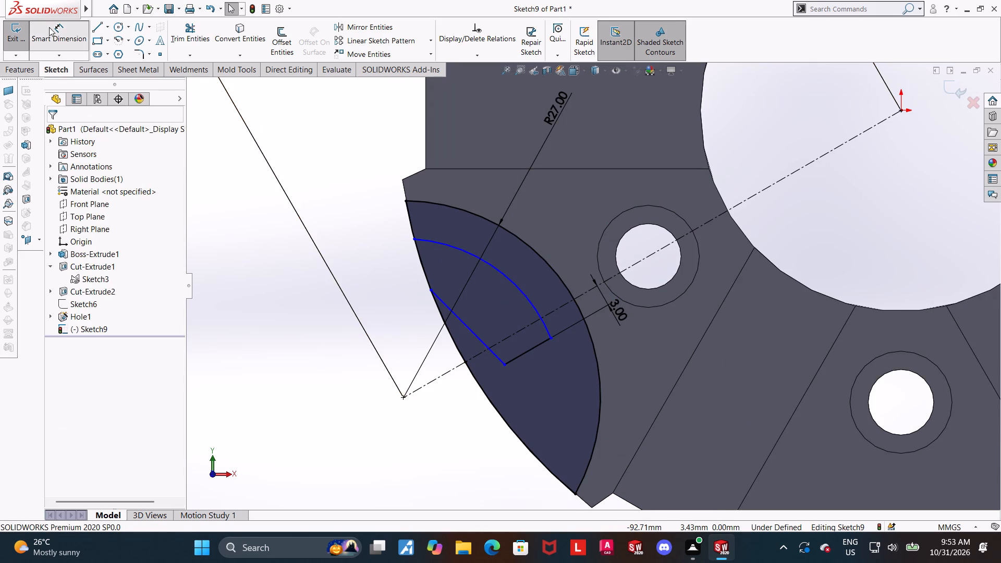
left_click(510, 279)
left_click(474, 111)
type("23.5")
key("Return")
key("Escape")
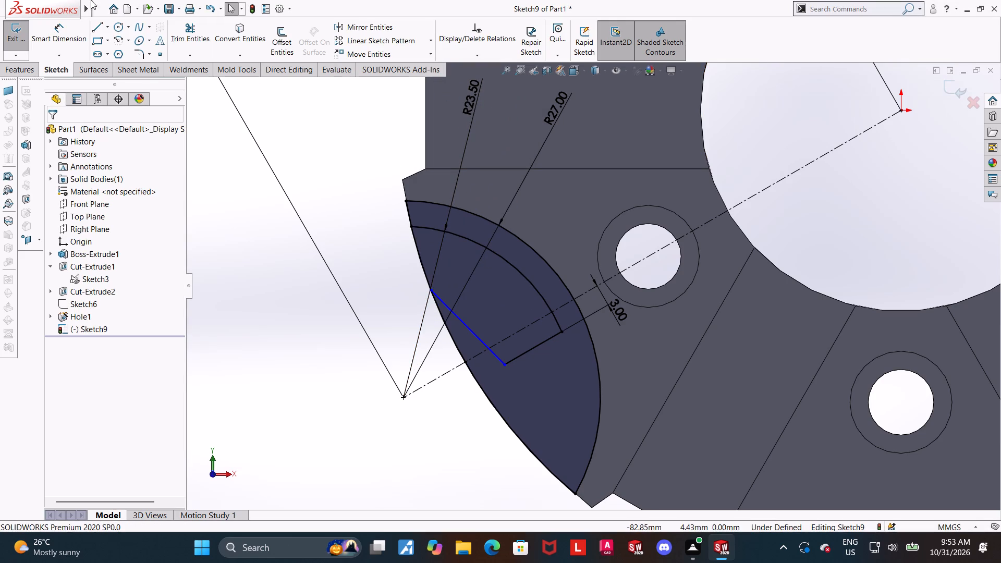
Dimension the angle between the slanted line and the radial centerline to 66°.
left_click(54, 36)
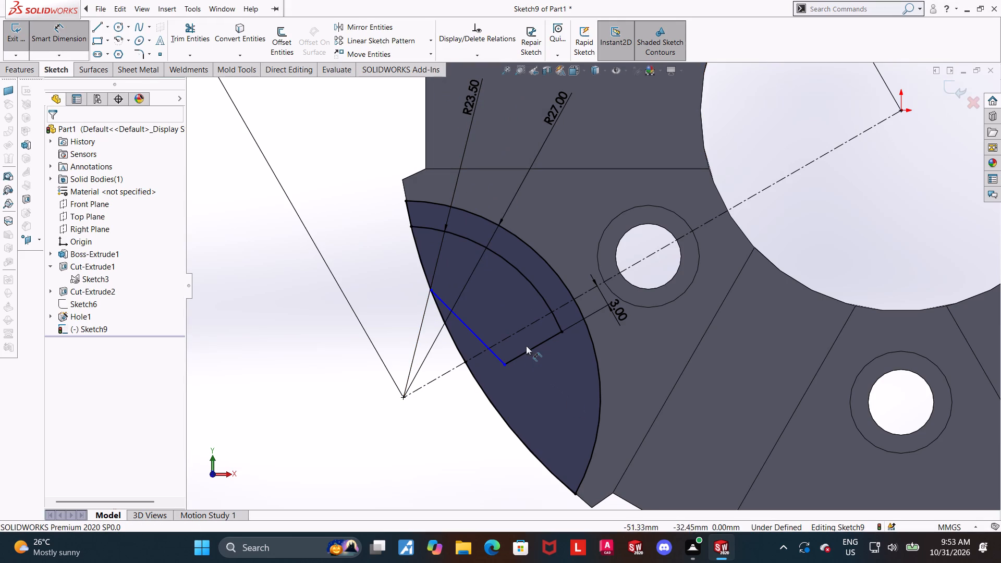
left_click(458, 368)
left_click(468, 329)
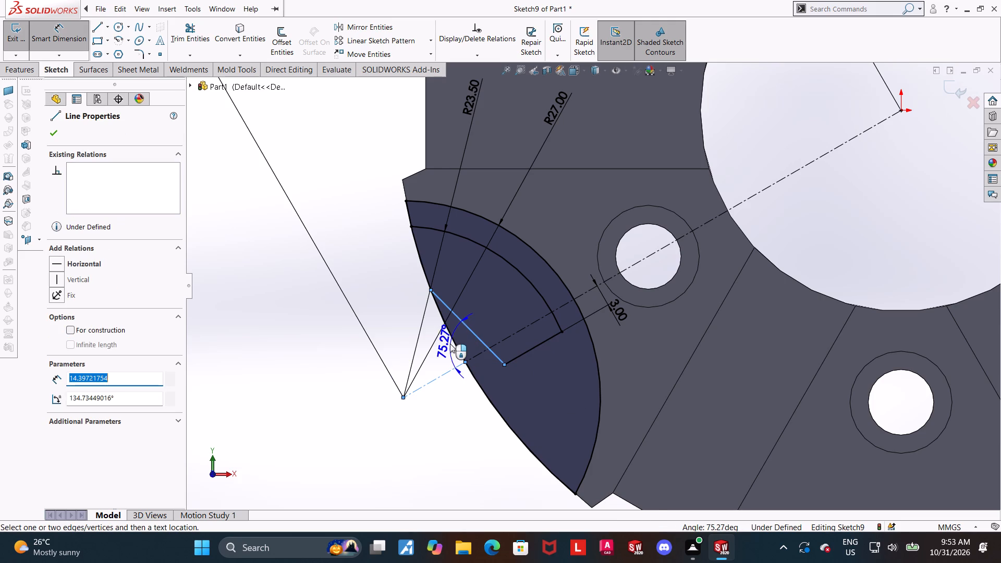
left_click(448, 344)
key("5")
key("BackSpace")
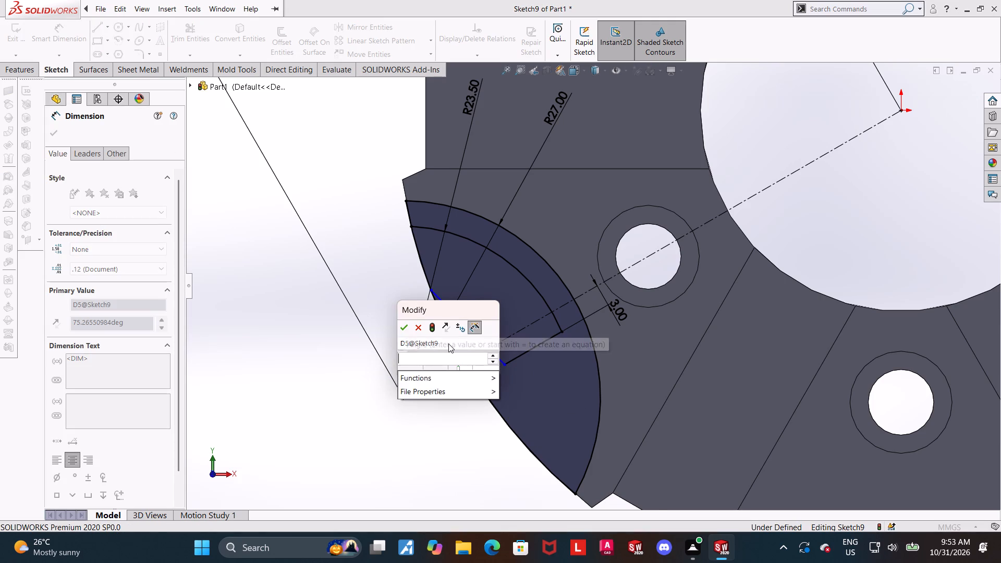
type("66")
key("Return")
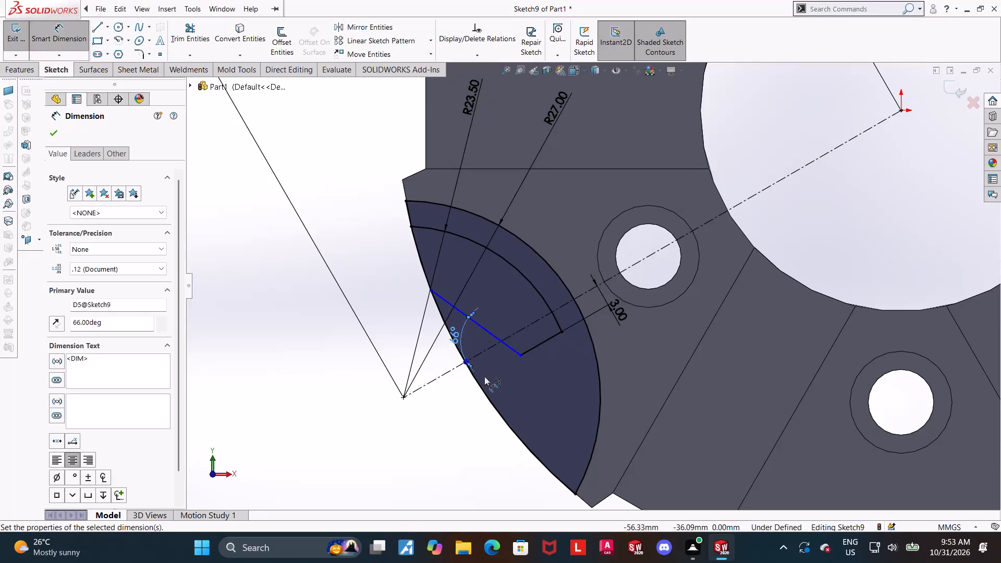
key("Escape")
left_click(429, 426)
Dimension the distance from the ring's origin to the corner where the short line meets the slanted line.
scroll(504, 356, "down", 2)
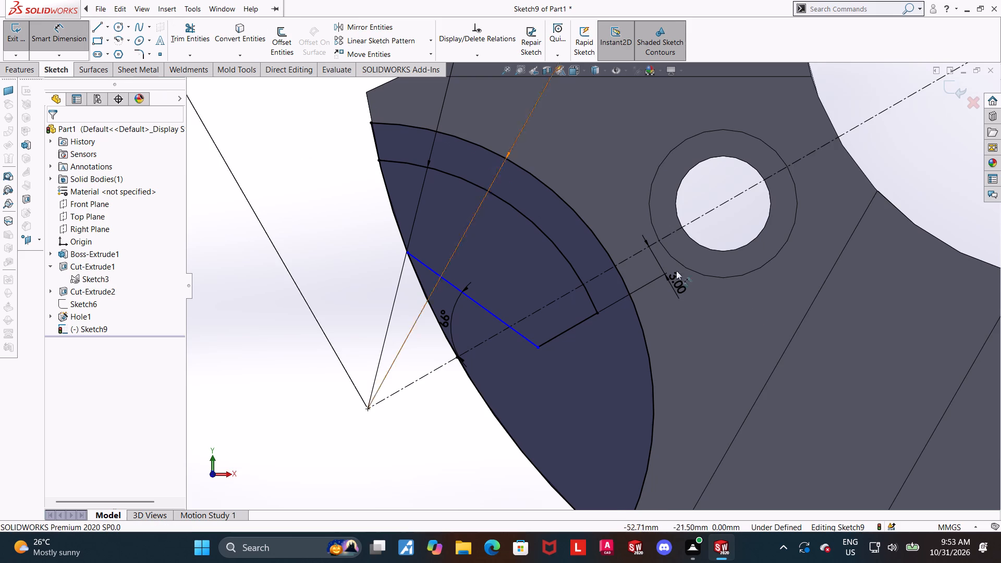
scroll(750, 309, "up", 2)
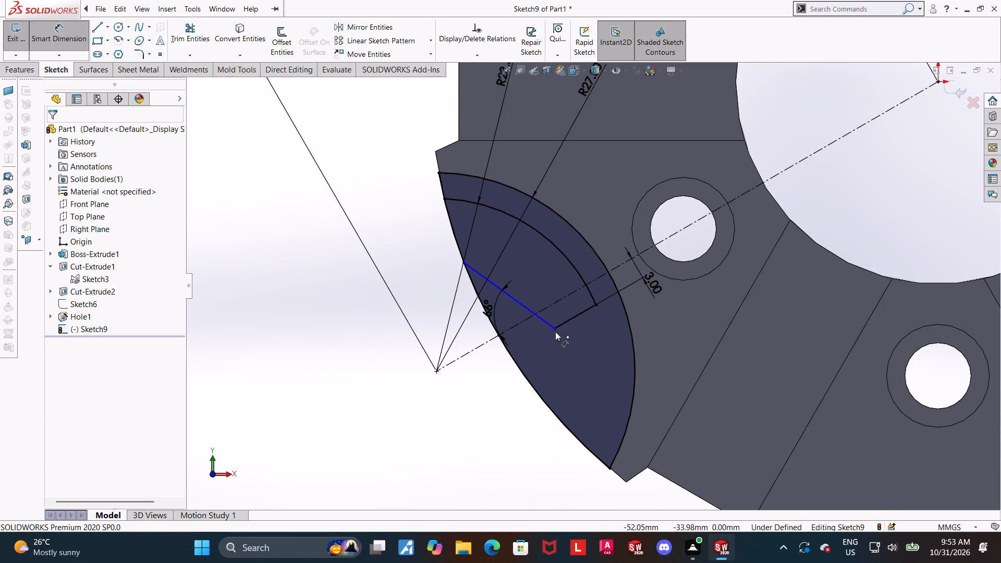
left_click(555, 332)
scroll(709, 319, "up", 2)
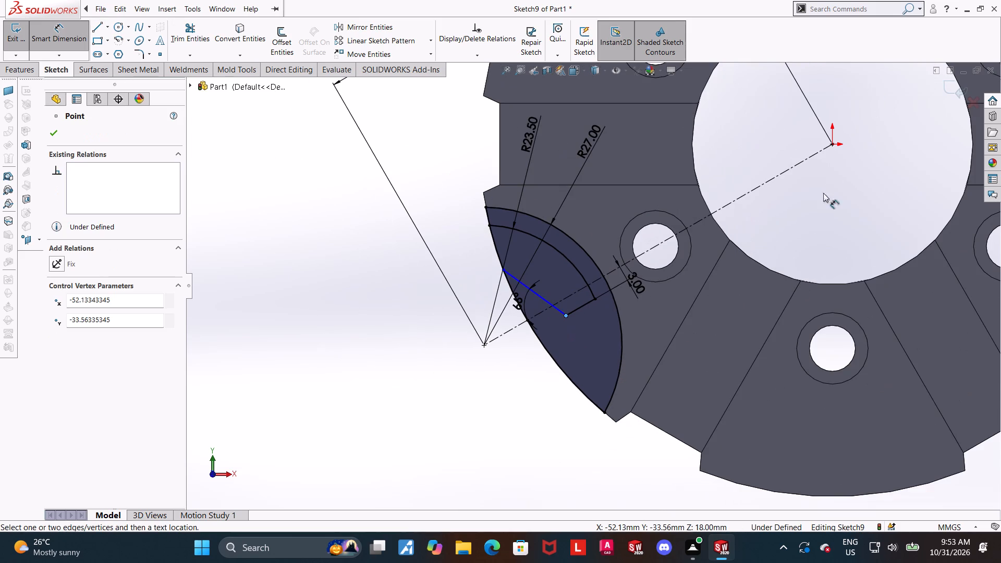
left_click(834, 144)
left_click(778, 244)
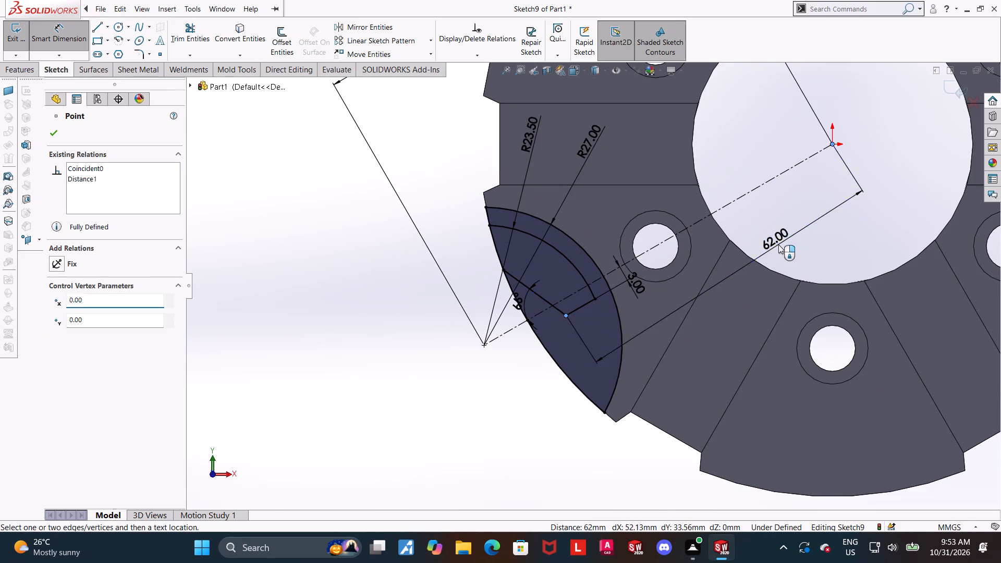
left_click(735, 227)
key("Escape")
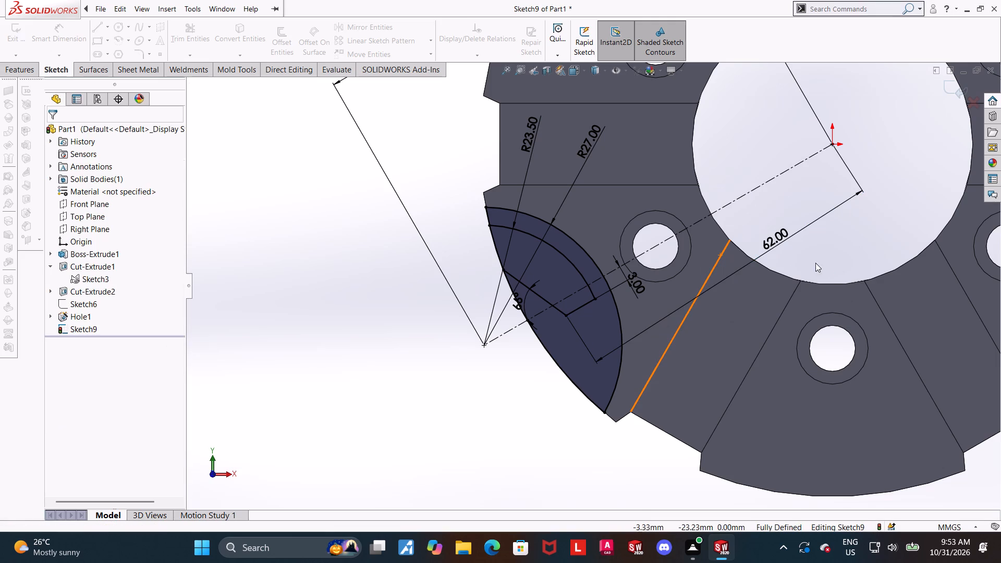
Exit the sketch and extrude-cut the region between the 27 mm arc and the inner profile to a 9 mm blind depth.
scroll(885, 249, "up", 1)
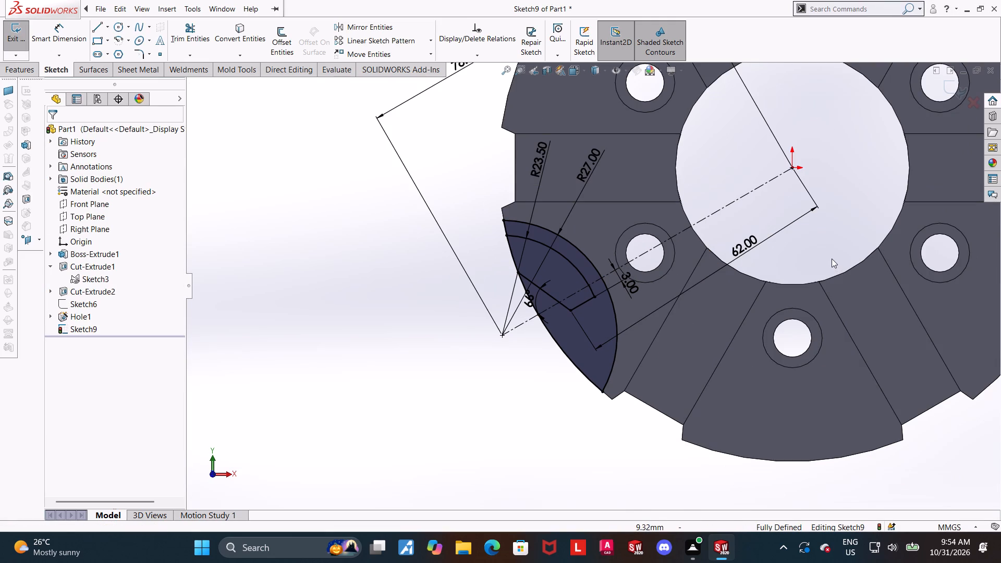
scroll(789, 279, "up", 2)
scroll(767, 287, "down", 3)
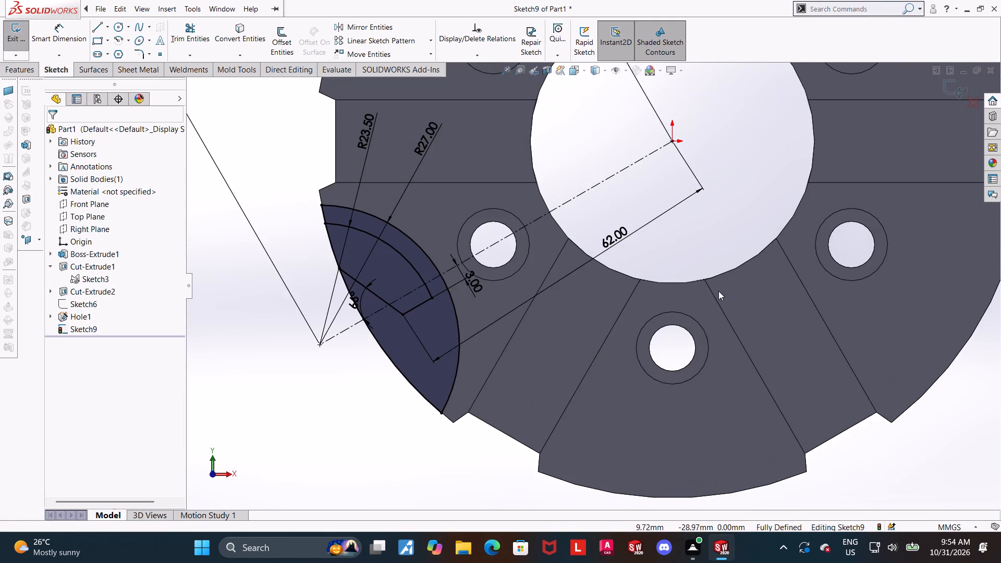
middle_click_drag(696, 283, 692, 197)
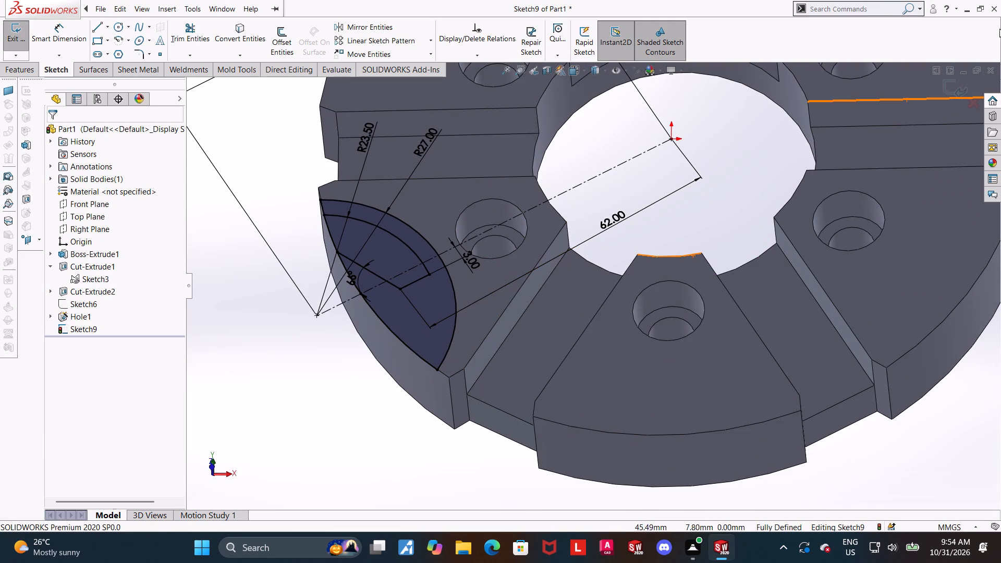
left_click(951, 81)
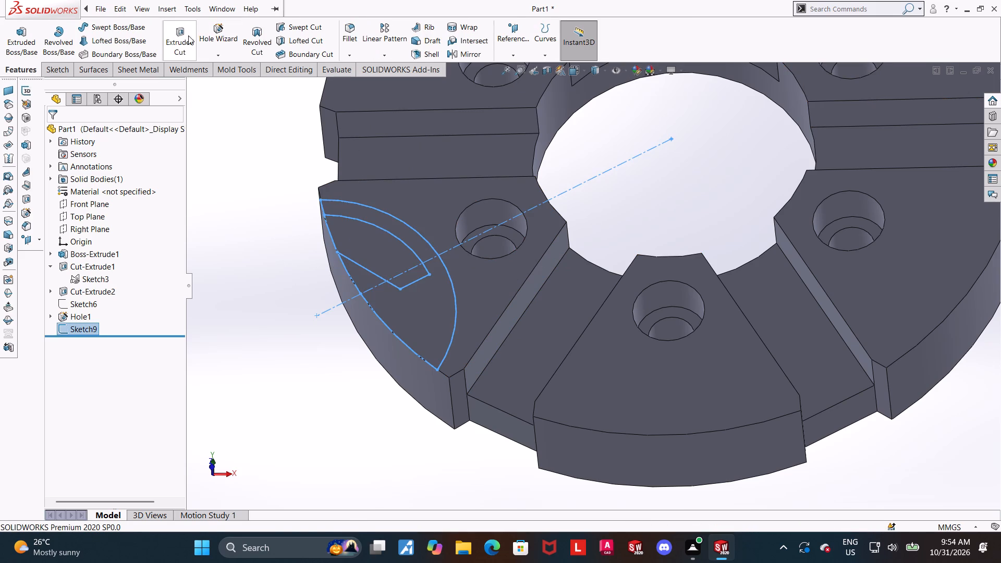
left_click(186, 35)
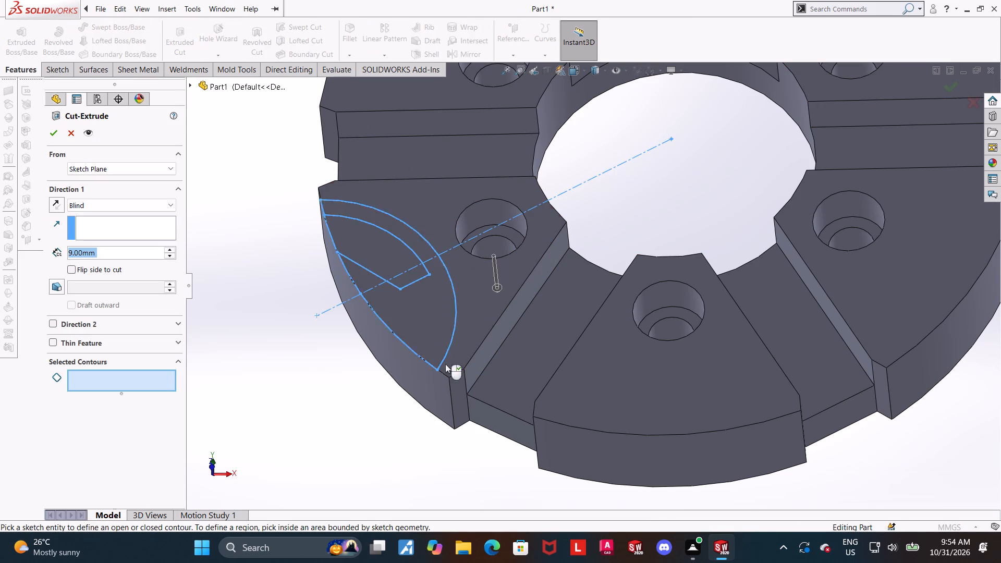
left_click(421, 341)
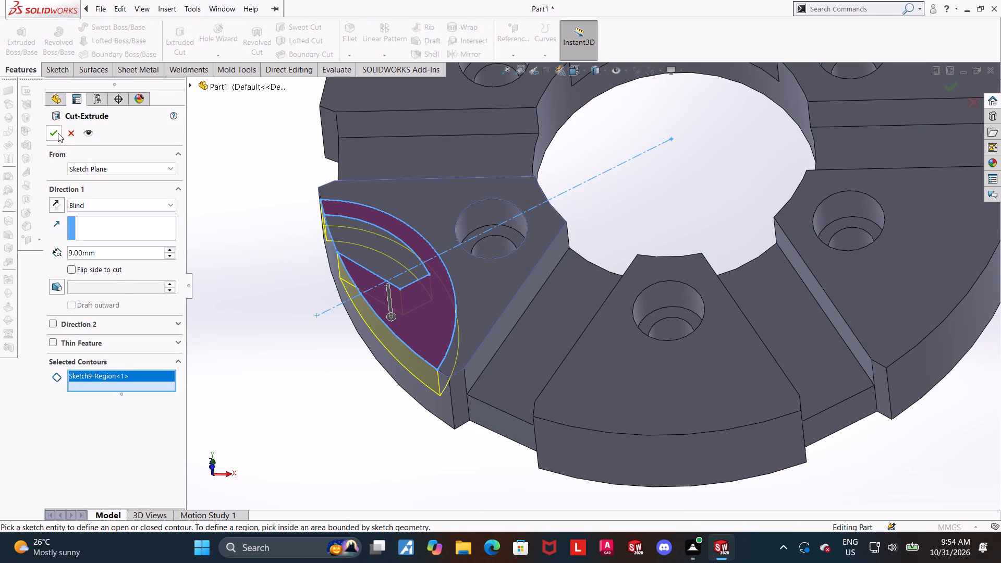
left_click(58, 127)
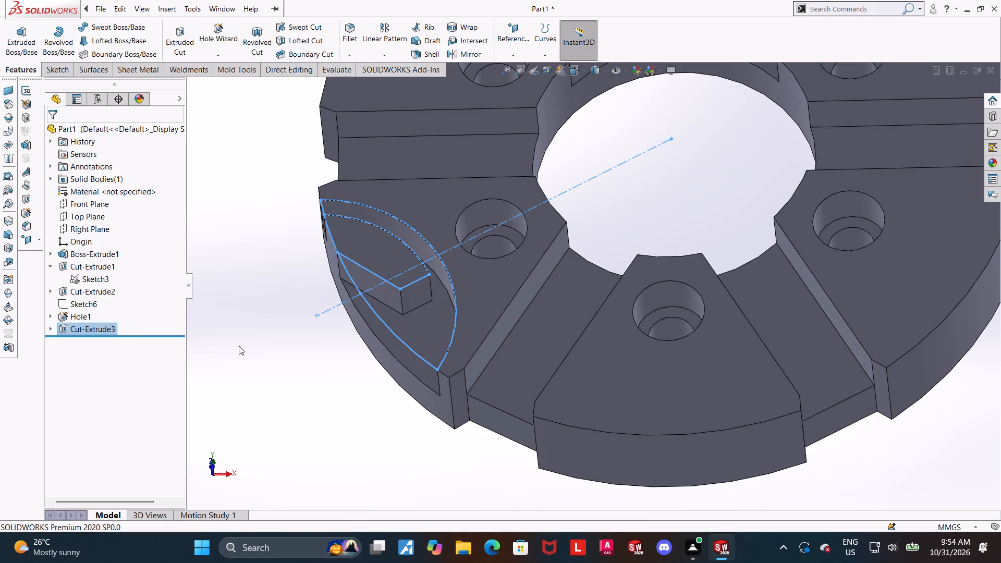
left_click(239, 346)
Circular-pattern the 9 mm deep wedge cut around the ring's bore face as 3 equally spaced instances over 360°.
middle_click_drag(501, 261, 465, 298)
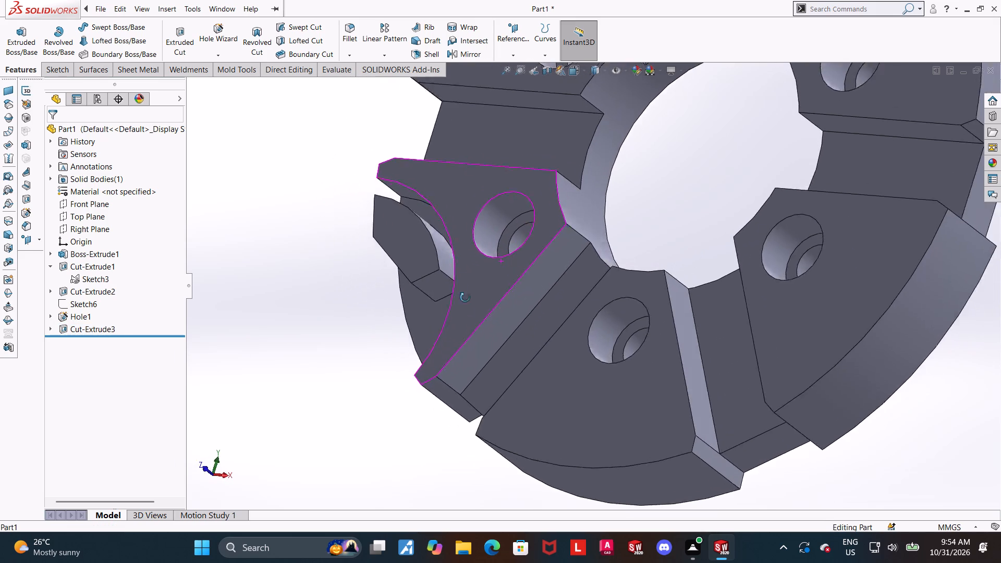
middle_click_drag(465, 298, 482, 327)
scroll(479, 327, "up", 5)
middle_click_drag(762, 308, 771, 254)
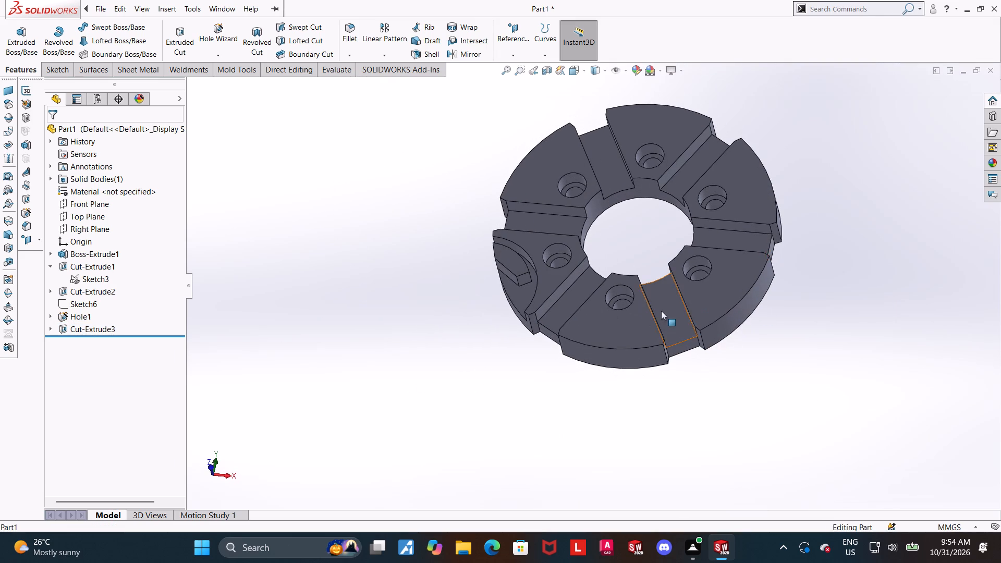
middle_click_drag(713, 325, 715, 309)
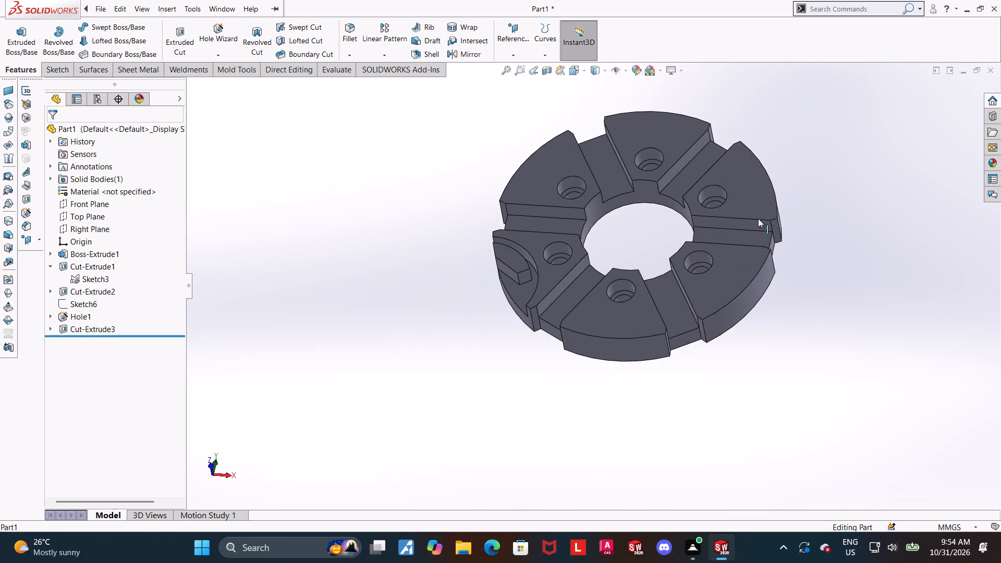
scroll(759, 214, "down", 2)
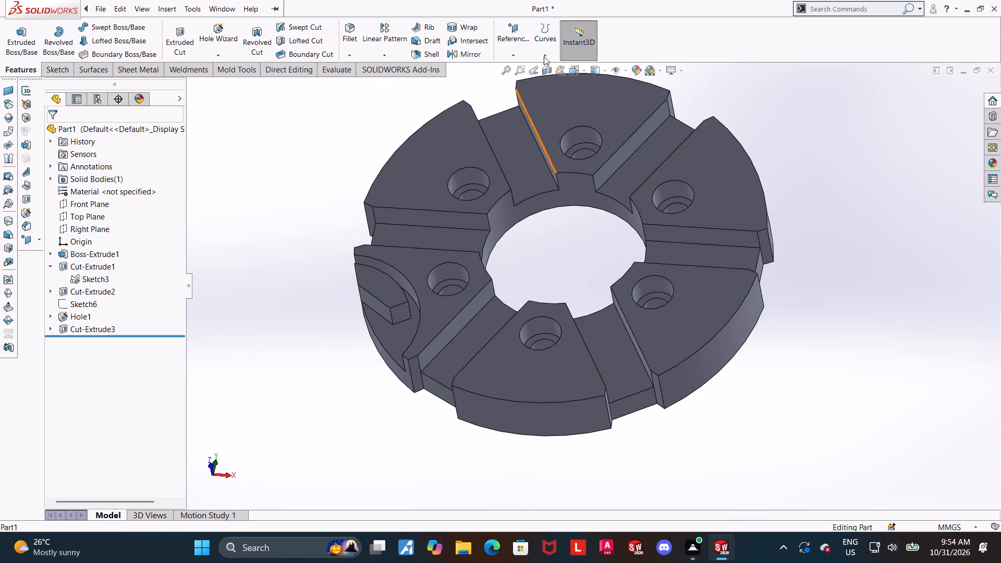
left_click(379, 57)
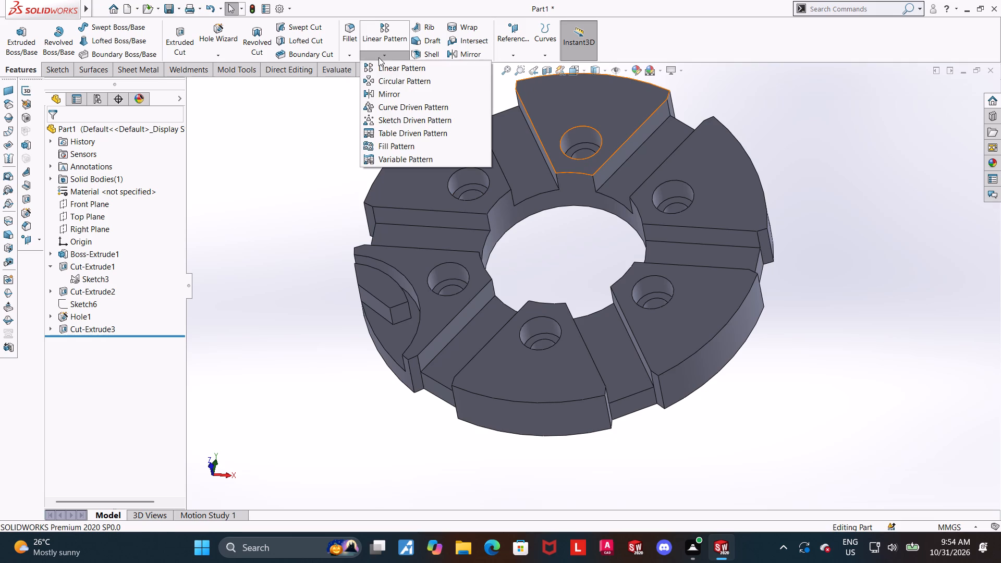
left_click(385, 80)
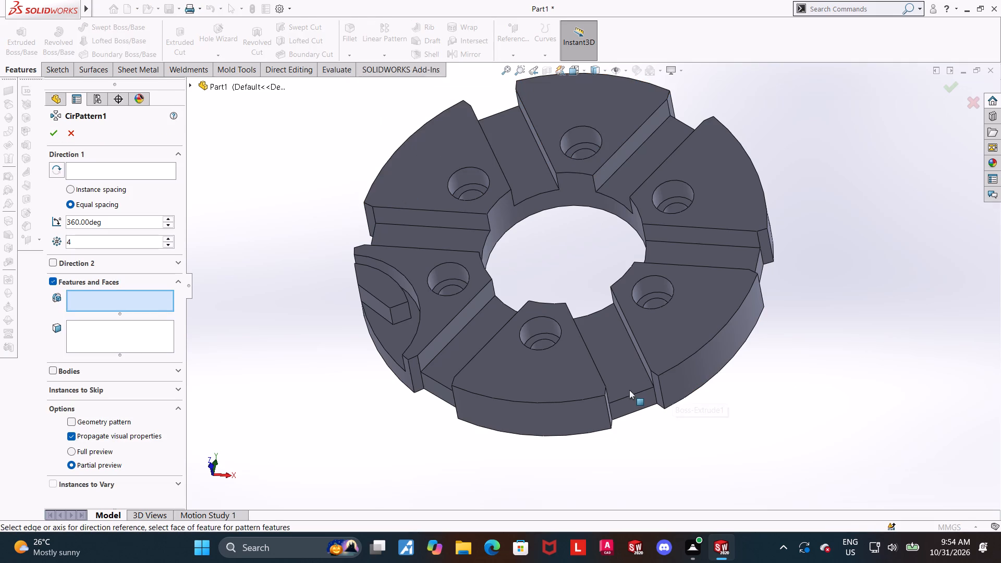
middle_click_drag(657, 267, 657, 262)
left_click(583, 202)
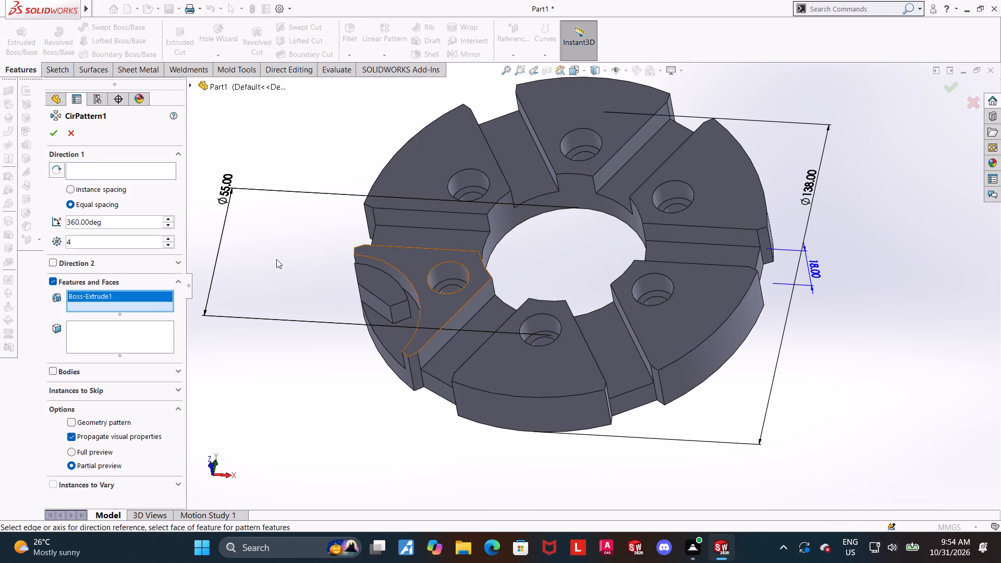
left_click(302, 147)
right_click(133, 307)
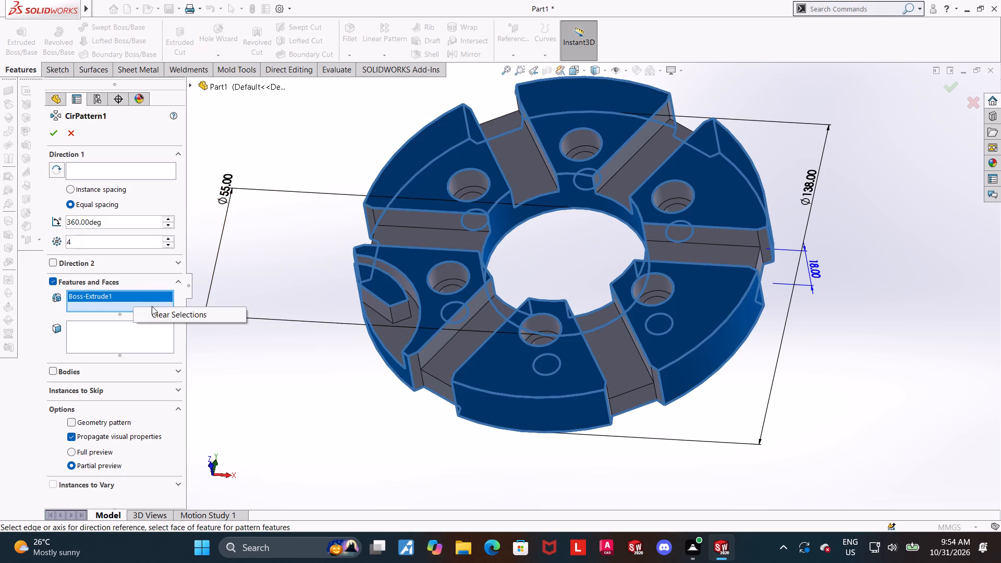
left_click(167, 317)
left_click(187, 82)
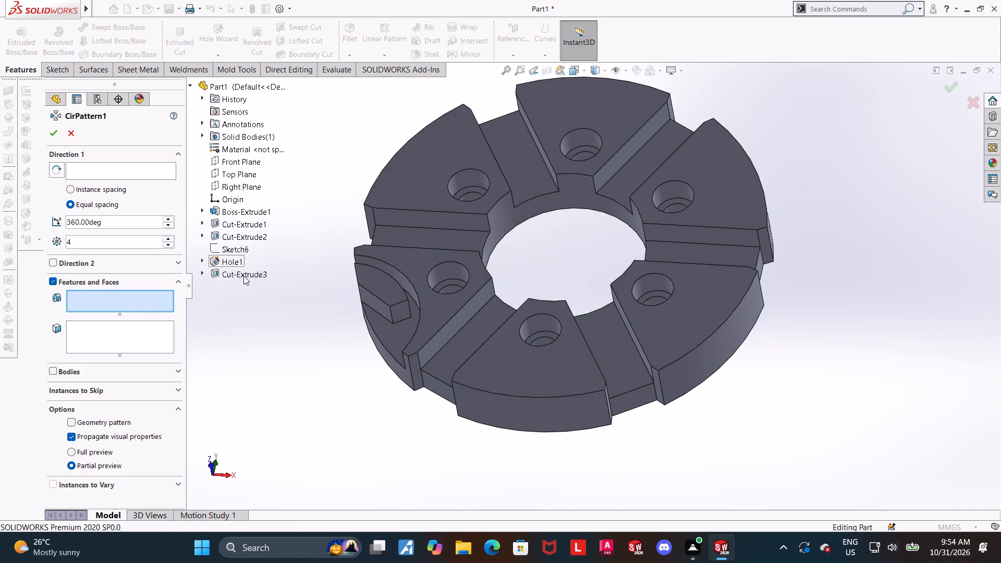
left_click(243, 276)
double_click(95, 169)
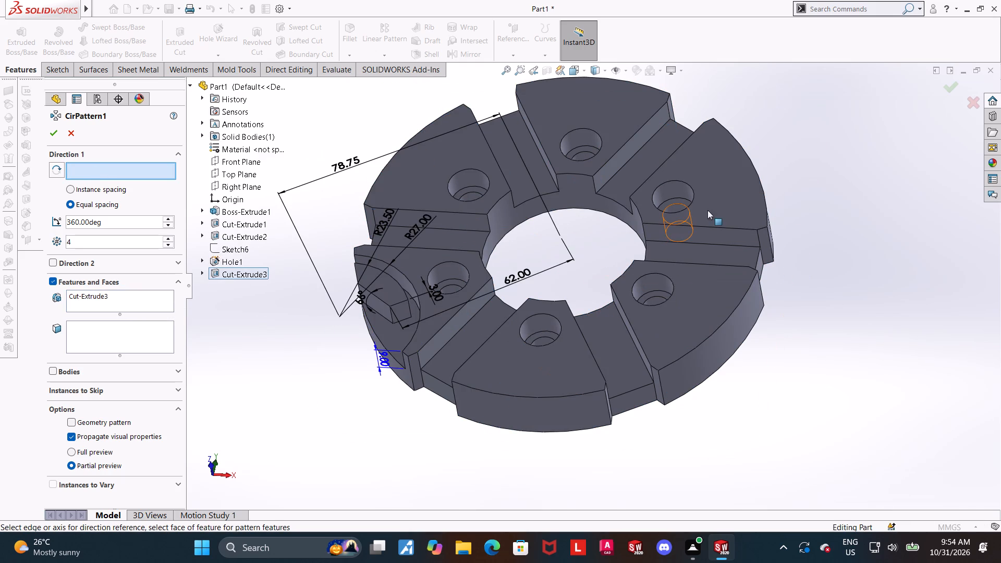
left_click(612, 213)
middle_click_drag(833, 277, 844, 308)
left_click_drag(102, 241, 0, 229)
key("3")
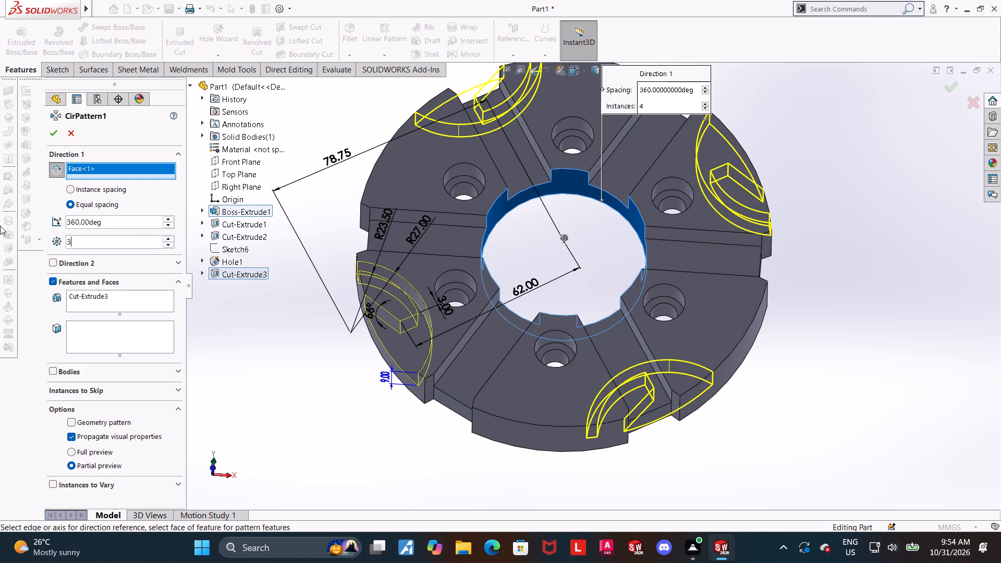
key("Return")
left_click(56, 132)
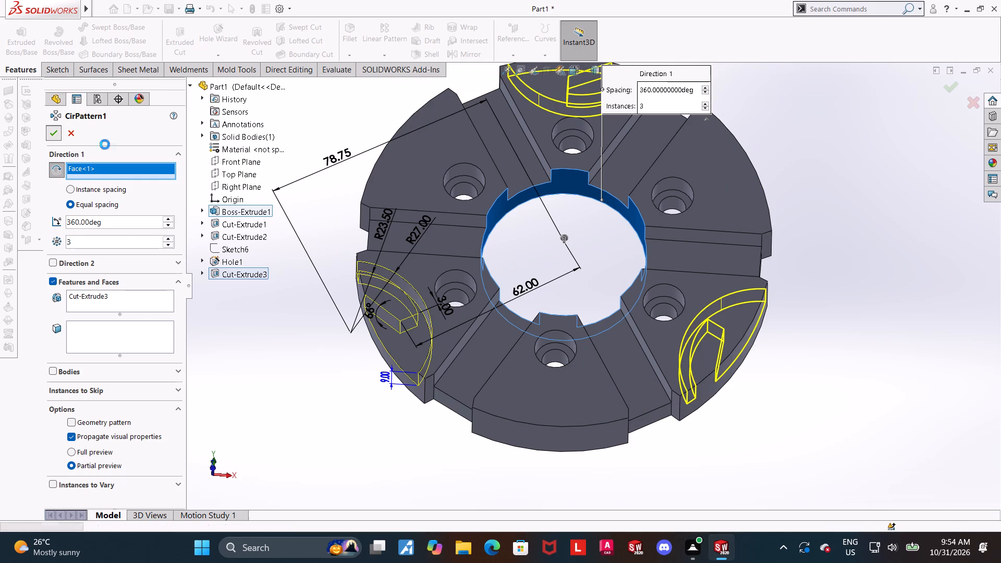
left_click(905, 307)
Examine the patterned wedge cuts on the ring from the front and at an angle.
scroll(905, 302, "up", 1)
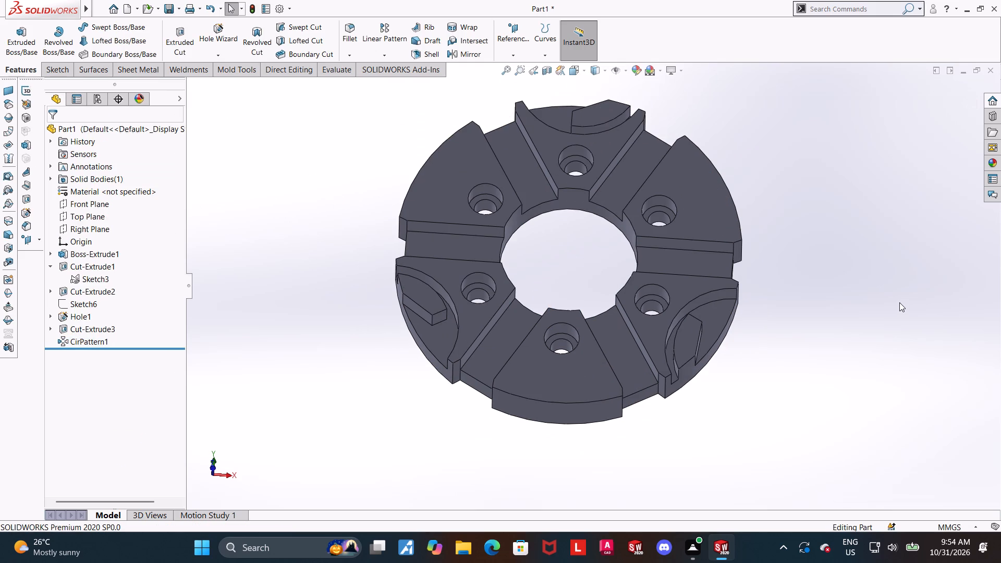
middle_click_drag(808, 227, 805, 288)
left_click(572, 72)
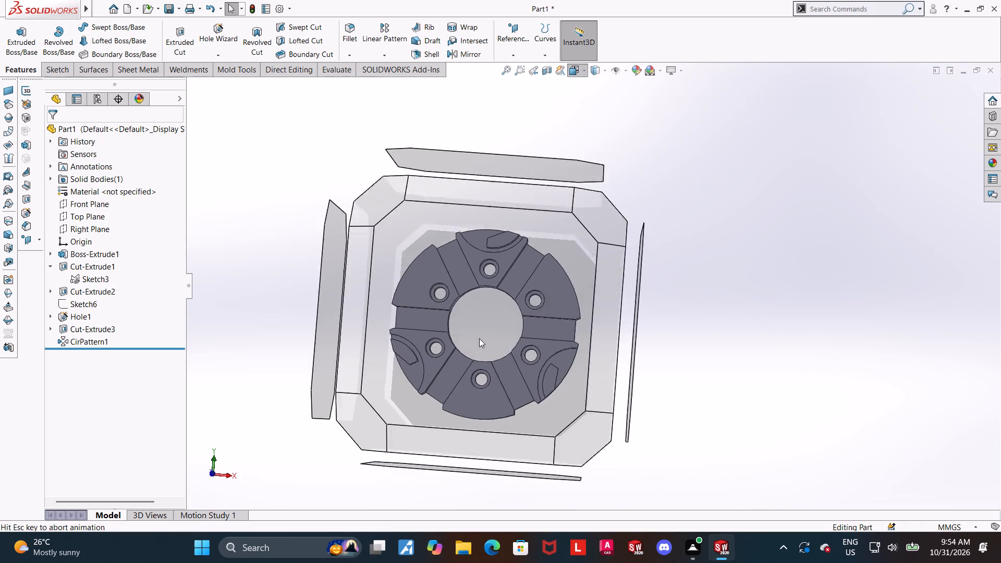
left_click(466, 344)
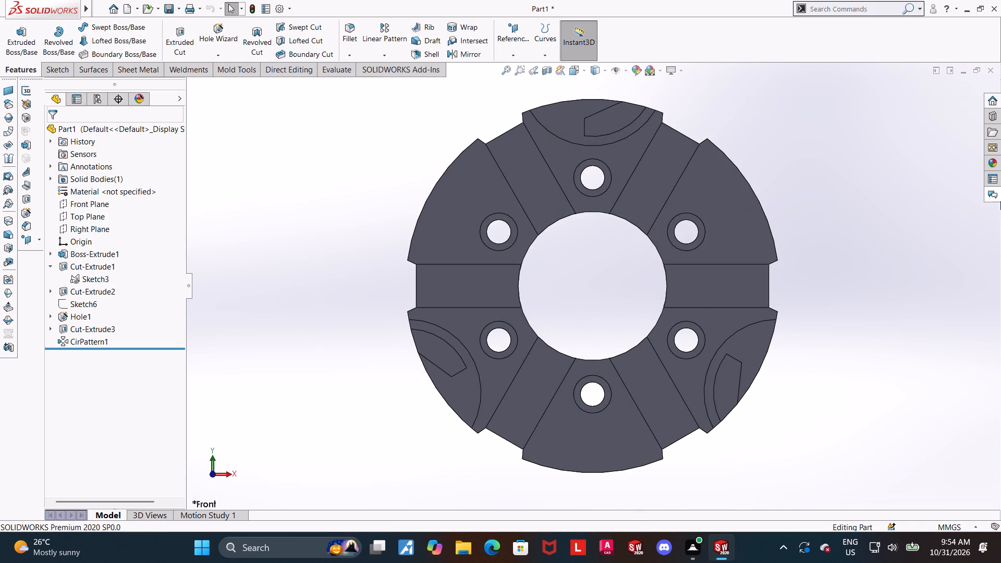
scroll(717, 233, "up", 1)
scroll(746, 329, "down", 1)
middle_click_drag(749, 342, 744, 310)
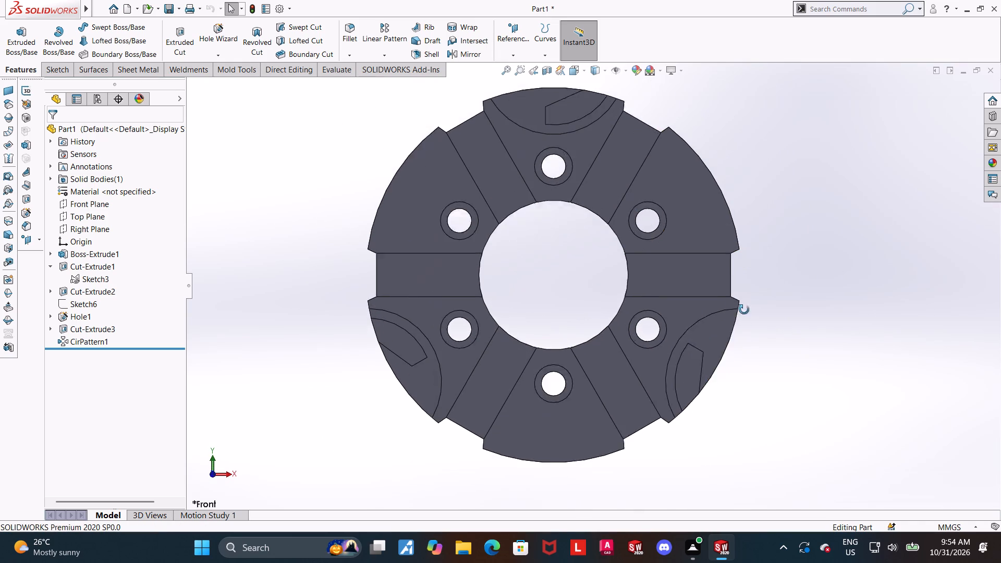
middle_click_drag(744, 310, 740, 258)
Start a chamfer on the circular bore edge of the ring's flat back face with 1 mm distance and 45° angle.
left_click(358, 57)
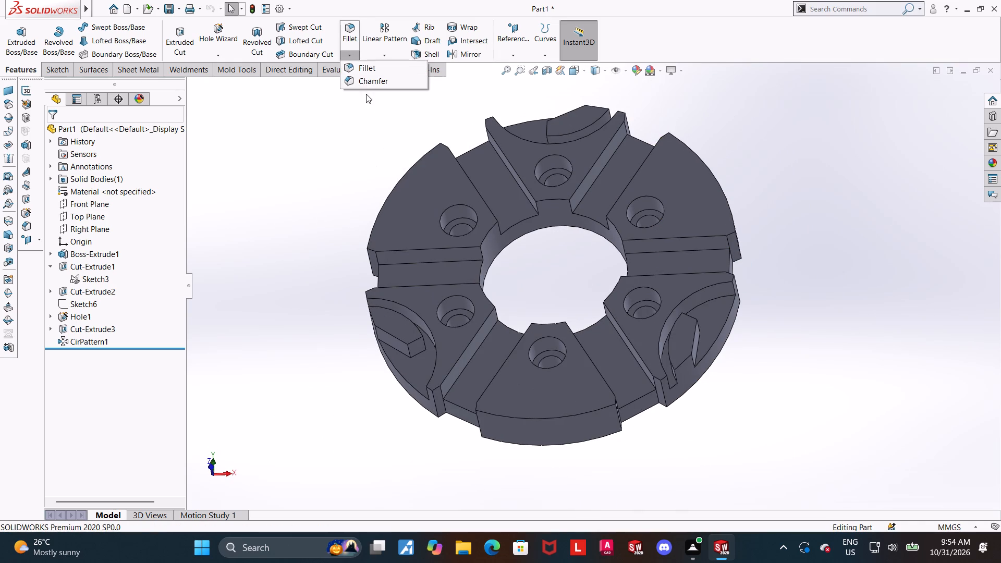
left_click(363, 82)
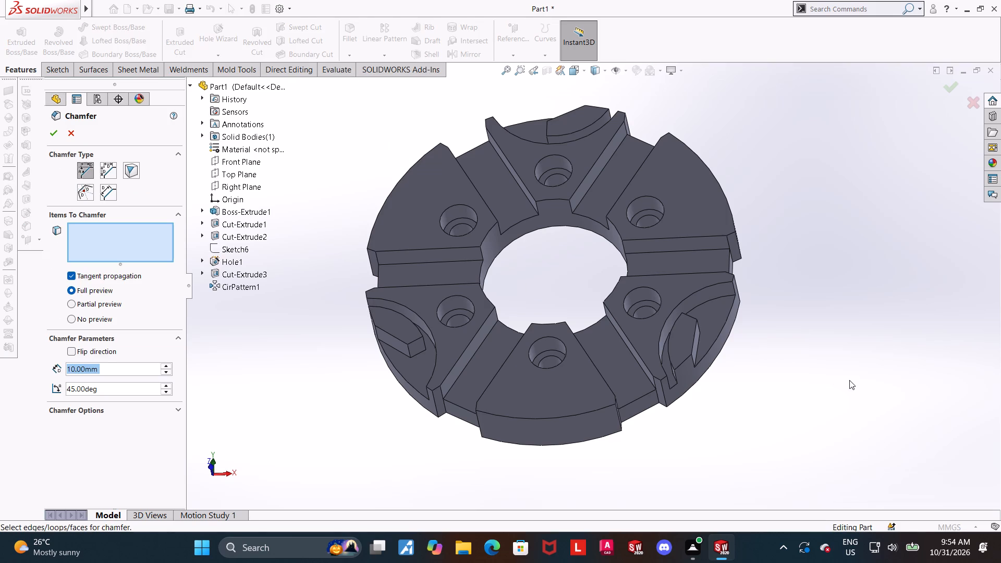
middle_click_drag(849, 381, 758, 222)
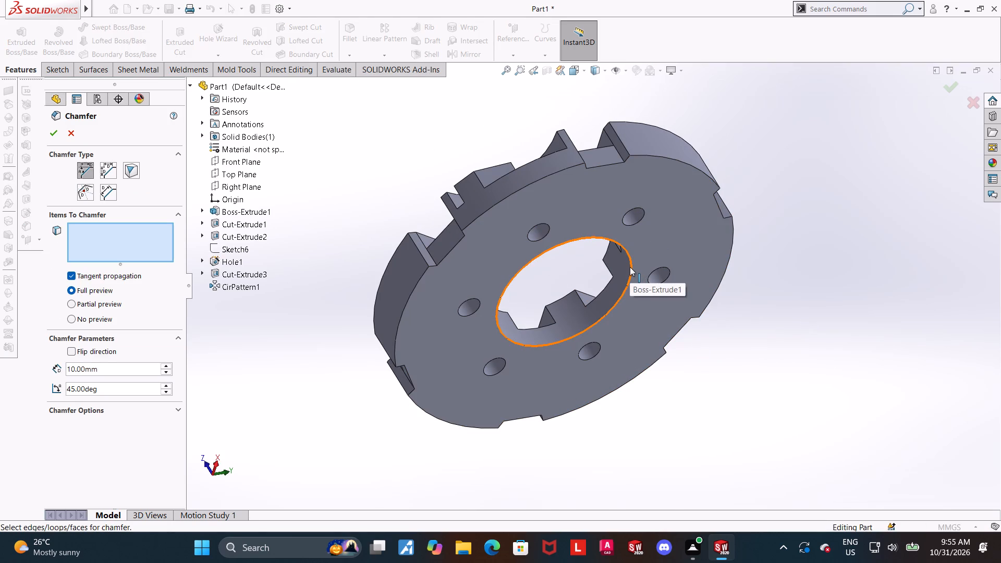
left_click(630, 266)
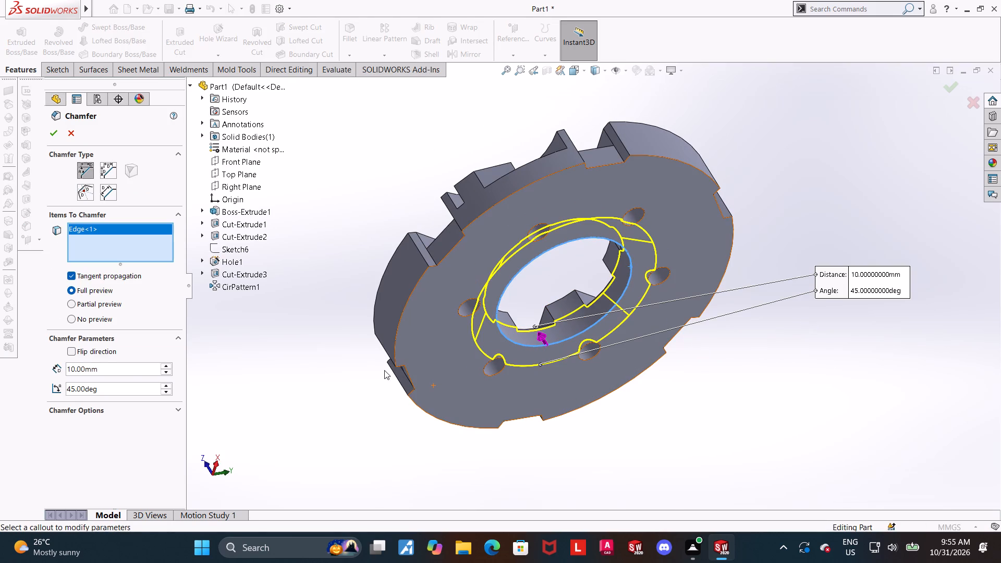
left_click_drag(131, 374, 0, 351)
key("1")
key("Return")
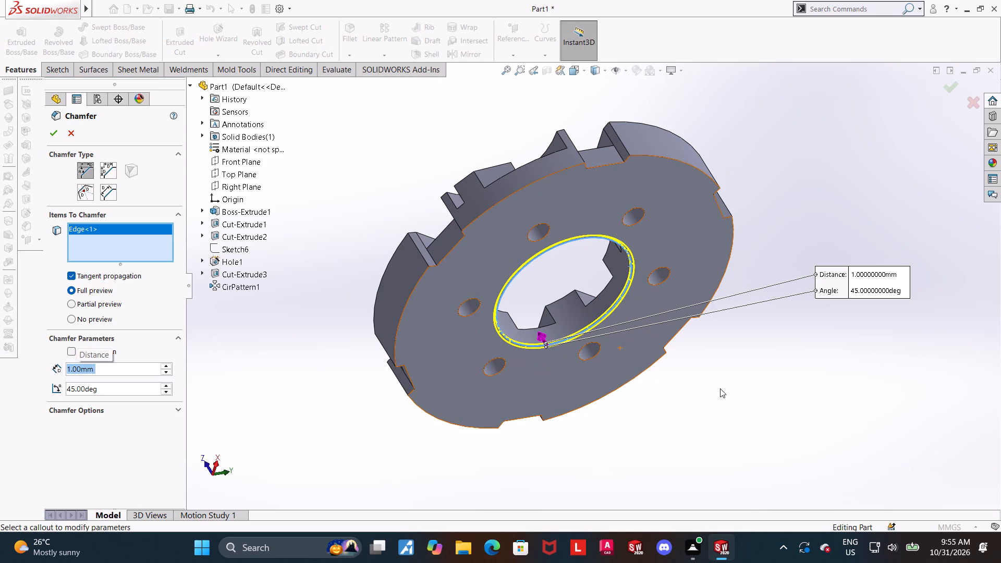
Add the six inner arc edges where the raised segments meet the bore to the 1 mm chamfer and apply it.
scroll(720, 388, "up", 1)
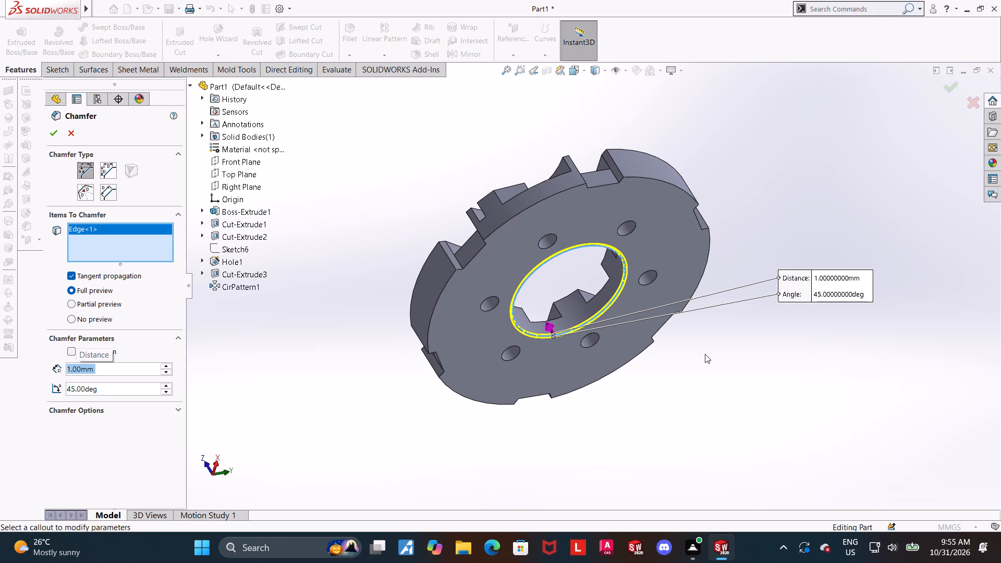
middle_click_drag(816, 244, 868, 400)
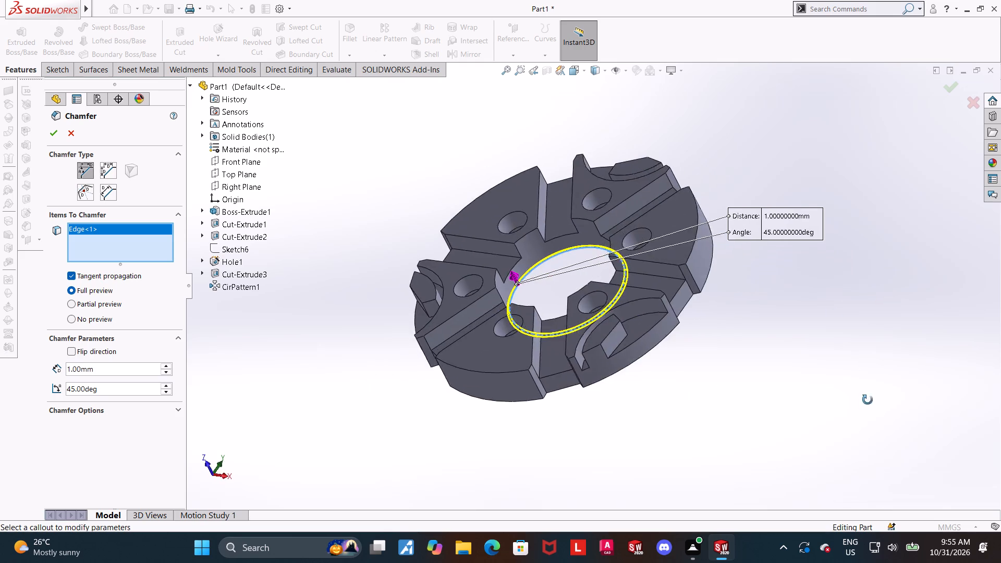
middle_click_drag(868, 400, 914, 455)
scroll(595, 197, "down", 2)
middle_click_drag(747, 262, 733, 201)
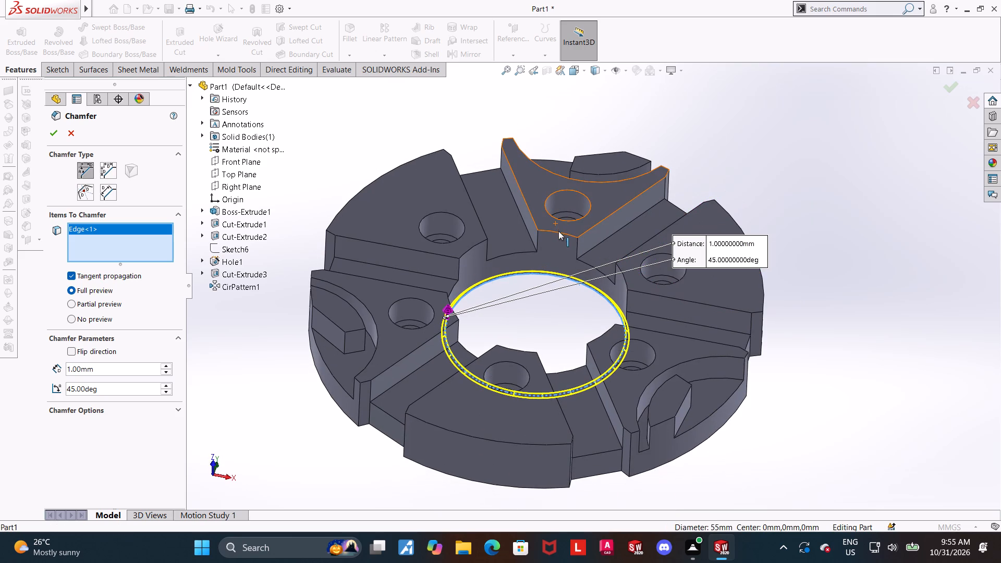
left_click(558, 231)
left_click(484, 241)
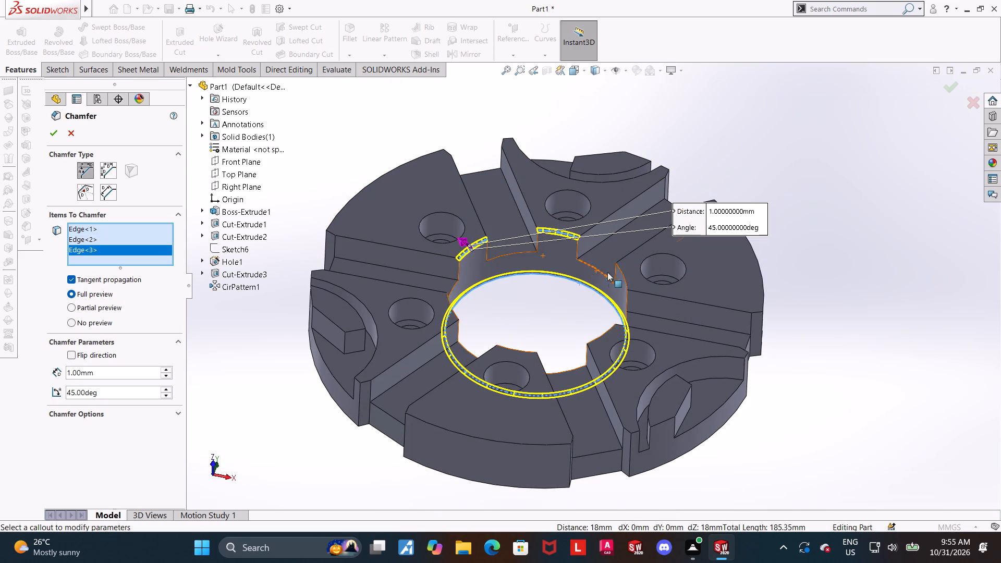
left_click(621, 271)
middle_click_drag(687, 285, 616, 315)
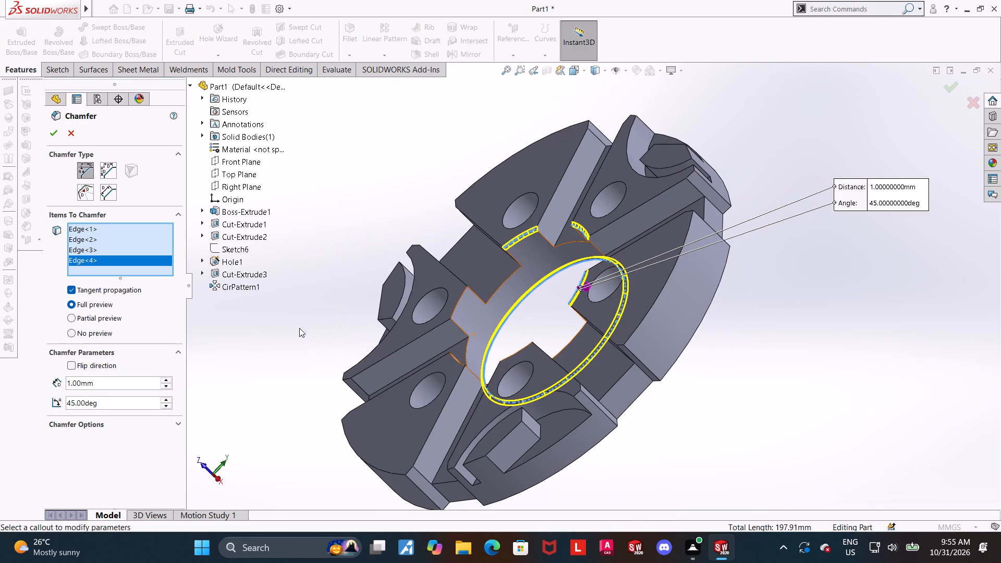
left_click(457, 303)
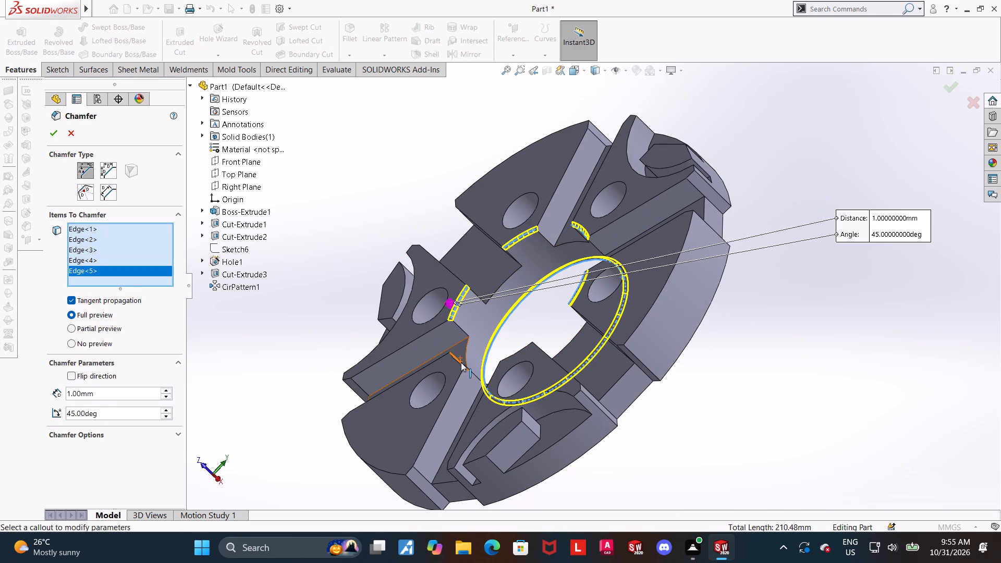
left_click(461, 362)
middle_click_drag(657, 320, 731, 339)
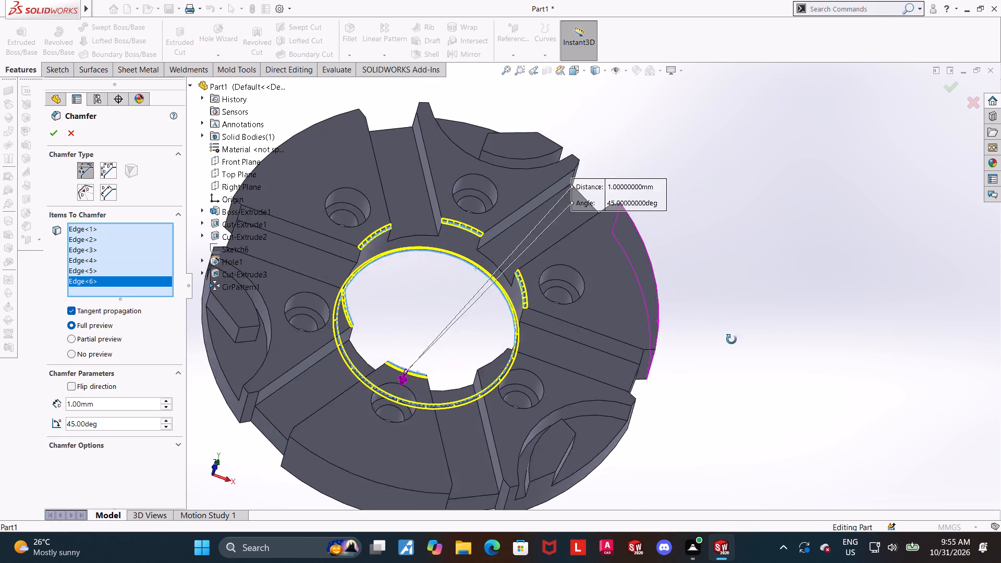
middle_click_drag(731, 339, 742, 398)
left_click(508, 387)
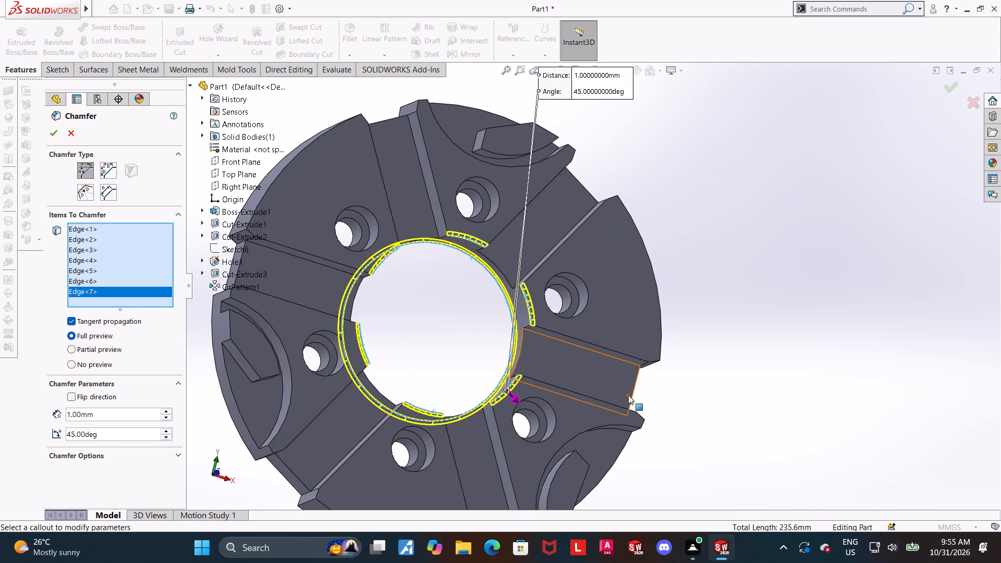
scroll(706, 405, "up", 1)
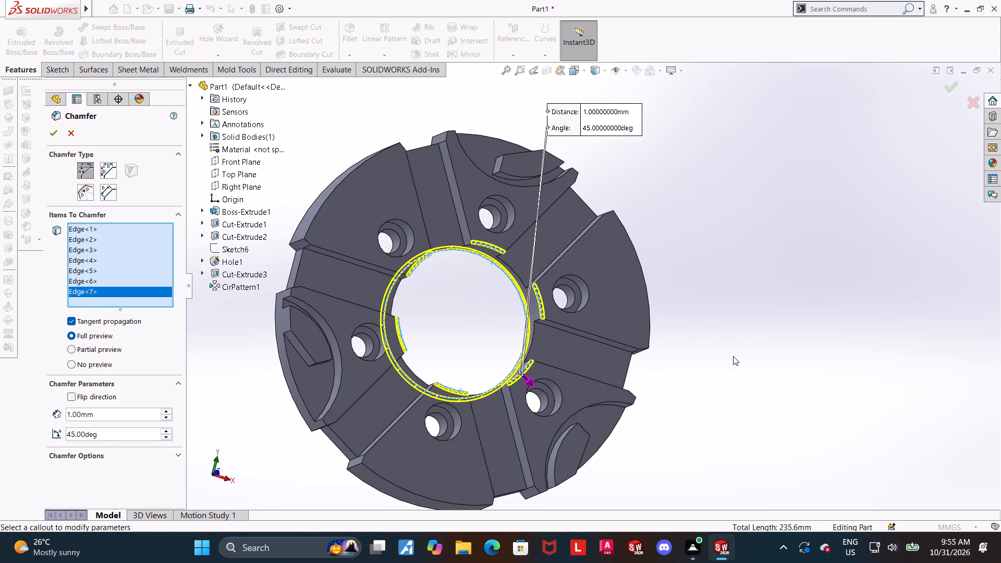
middle_click_drag(734, 364, 720, 311)
middle_click_drag(782, 368, 756, 252)
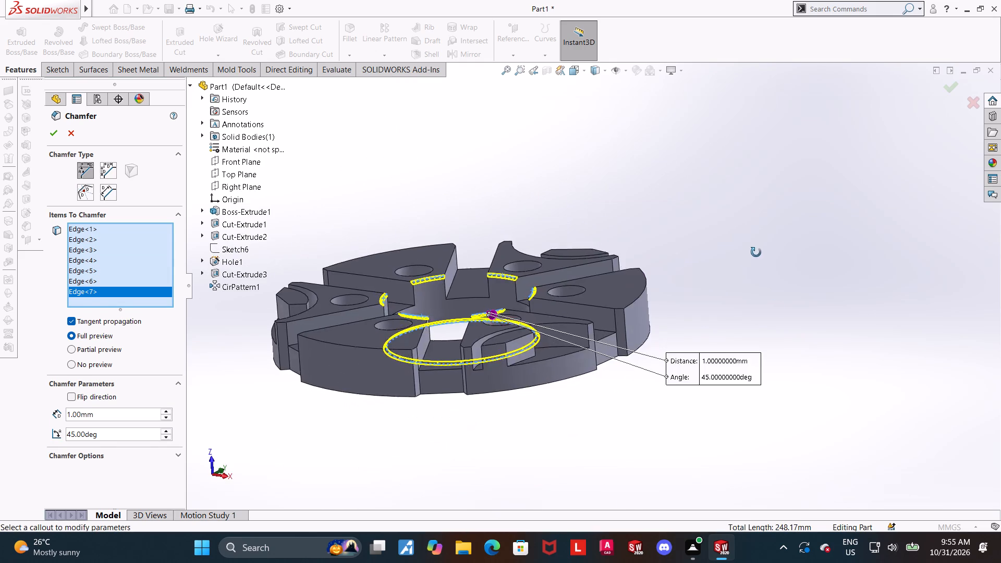
middle_click_drag(756, 252, 741, 271)
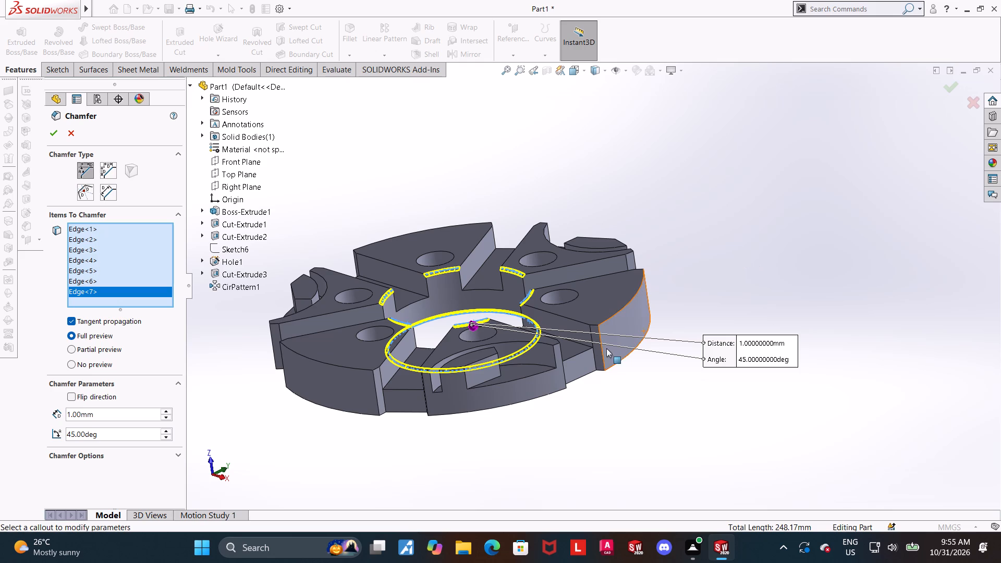
left_click(51, 137)
left_click(734, 221)
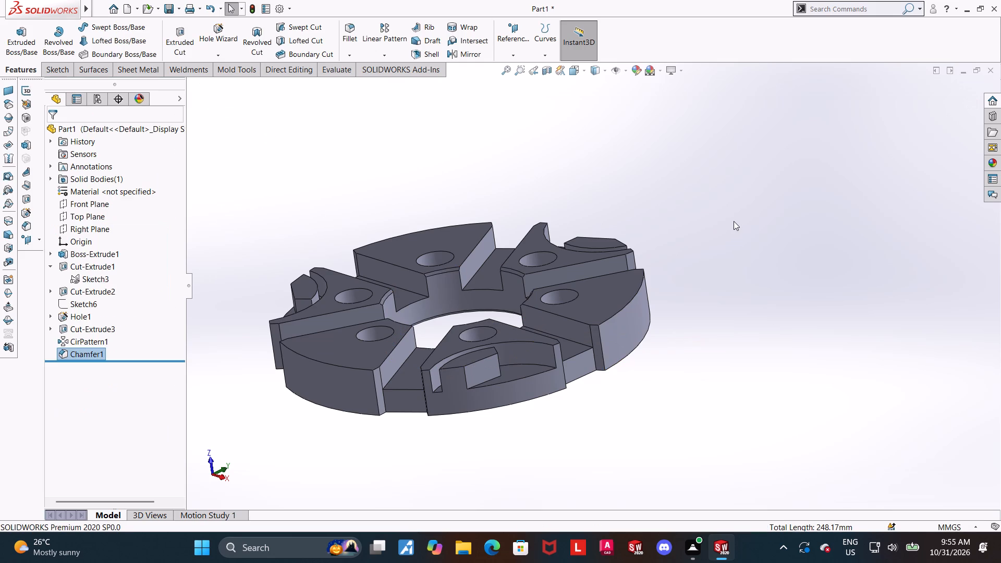
View the chamfered ring in the isometric orientation.
key("ctrl+7")
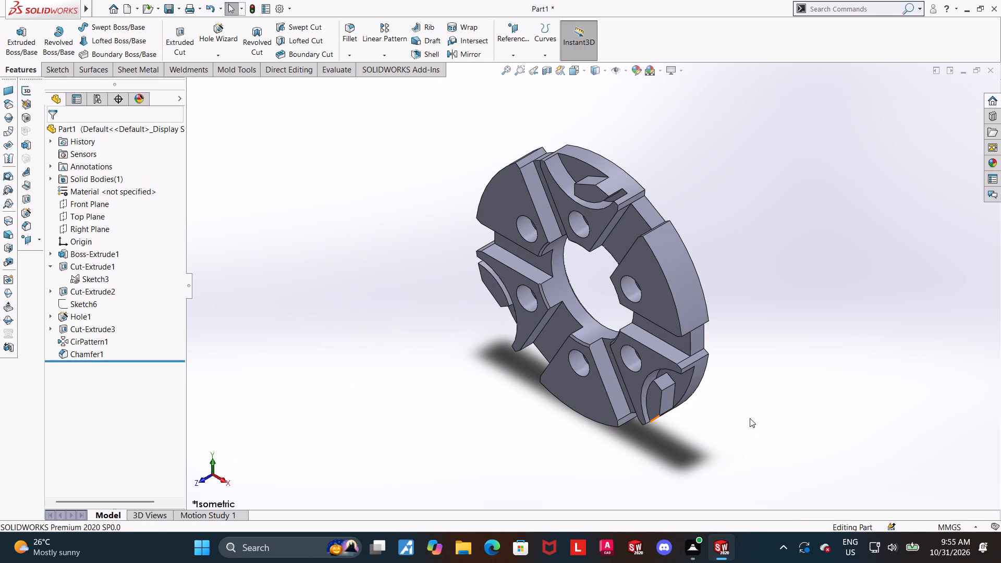
scroll(772, 328, "down", 2)
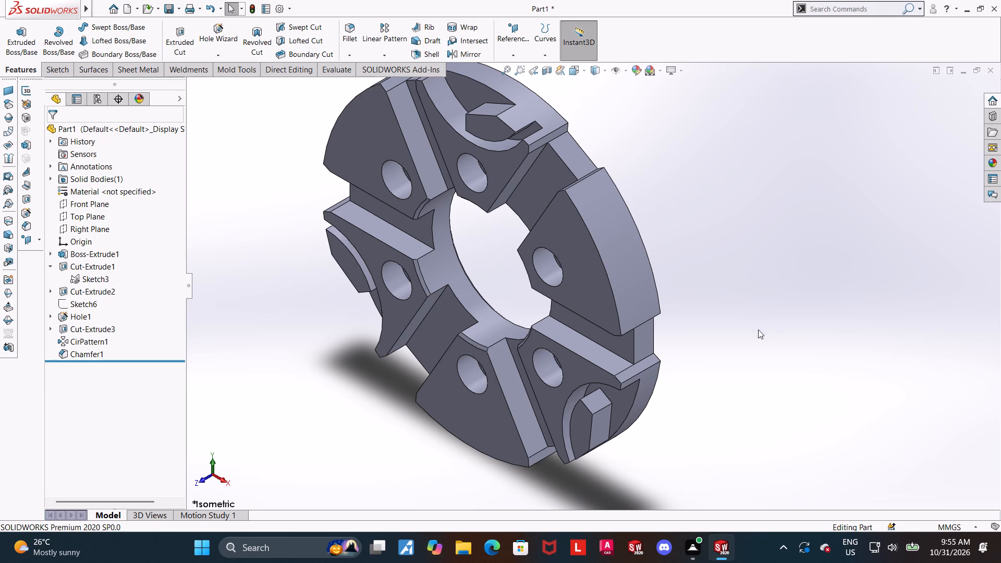
View the whole chamfered ring from the front.
scroll(738, 333, "up", 3)
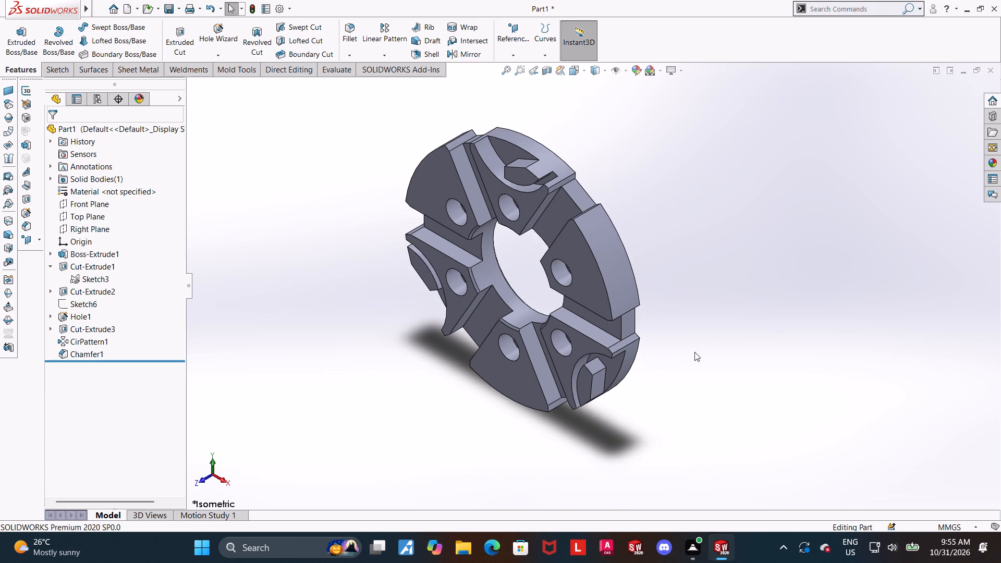
middle_click_drag(692, 352, 711, 302)
left_click(571, 71)
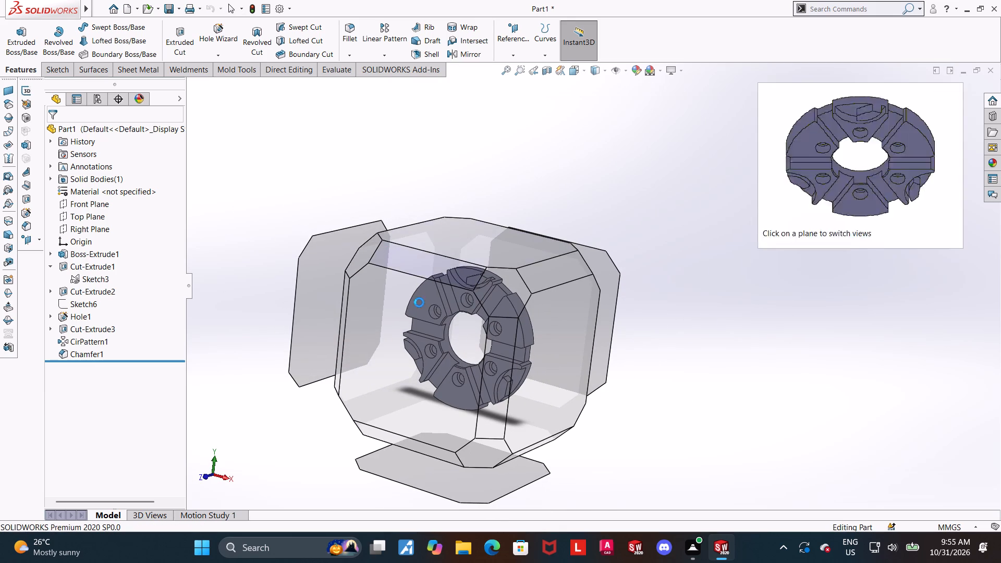
left_click(437, 324)
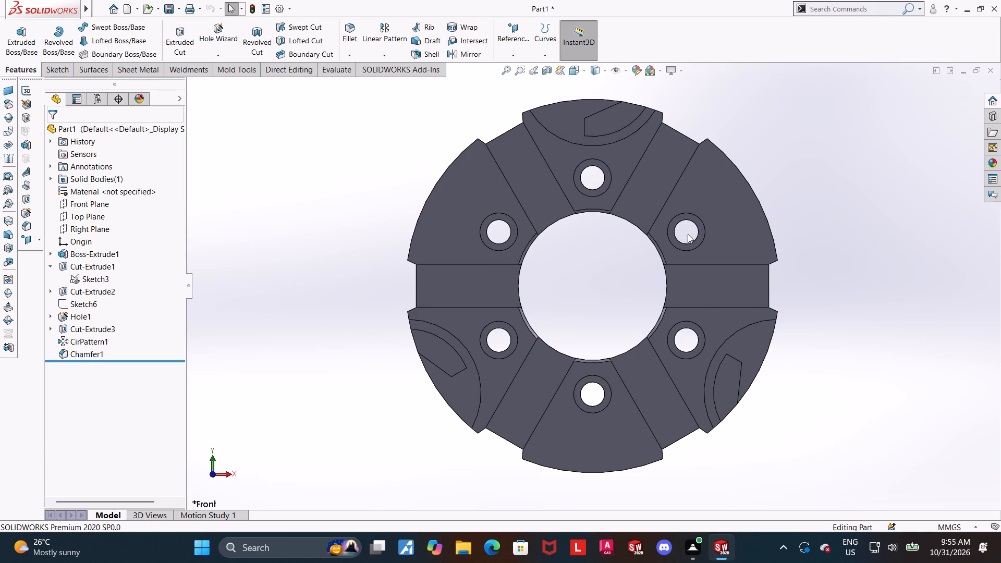
Switch the display style to Hidden Lines Visible and inspect the ring from the front and at an angle.
left_click(603, 68)
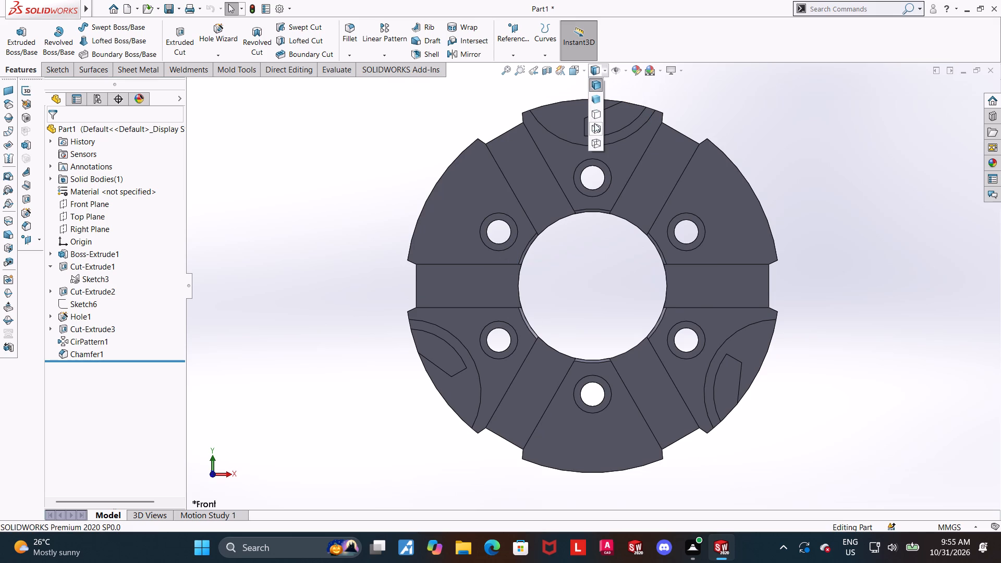
left_click(594, 133)
scroll(806, 290, "up", 1)
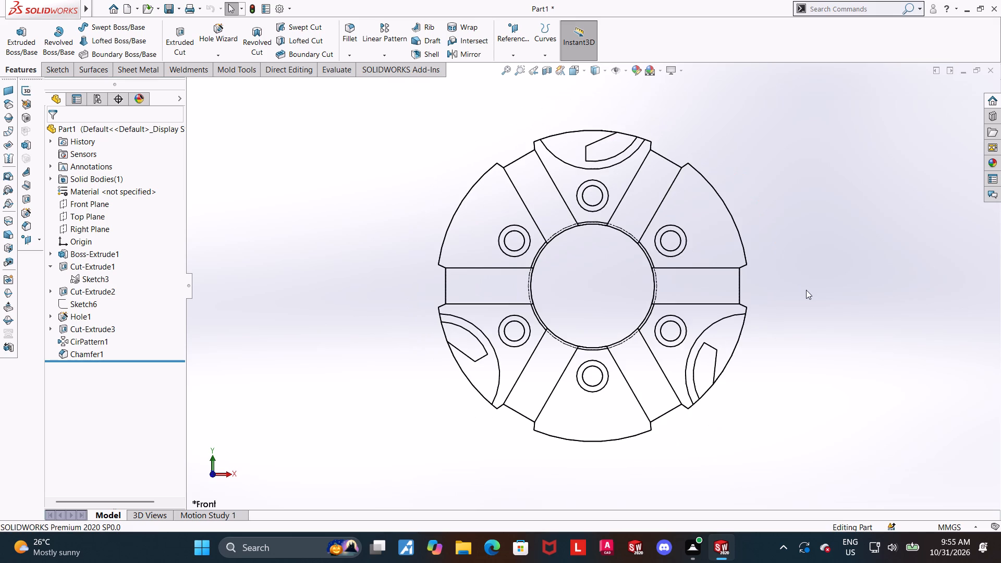
scroll(924, 298, "down", 1)
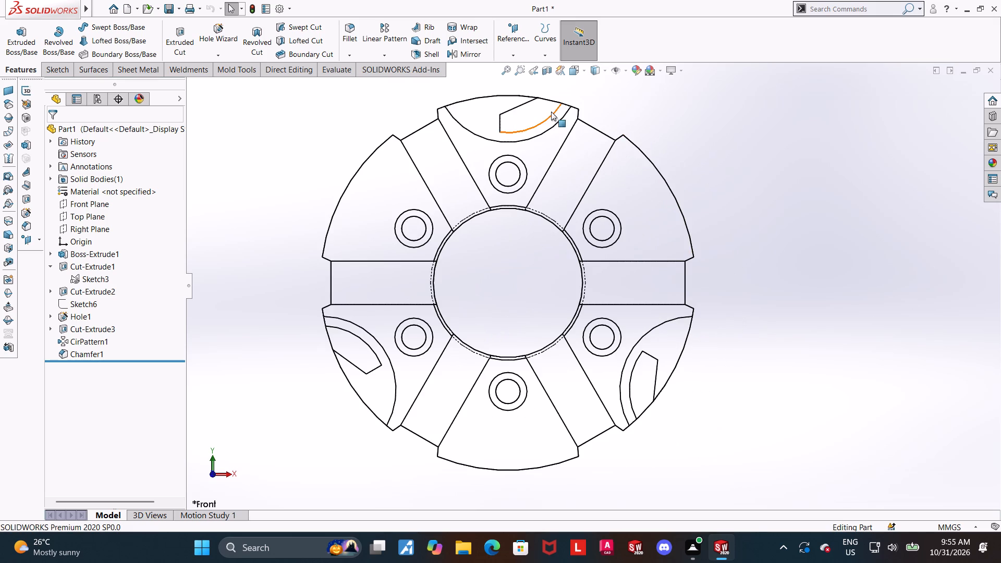
middle_click_drag(609, 432, 607, 263)
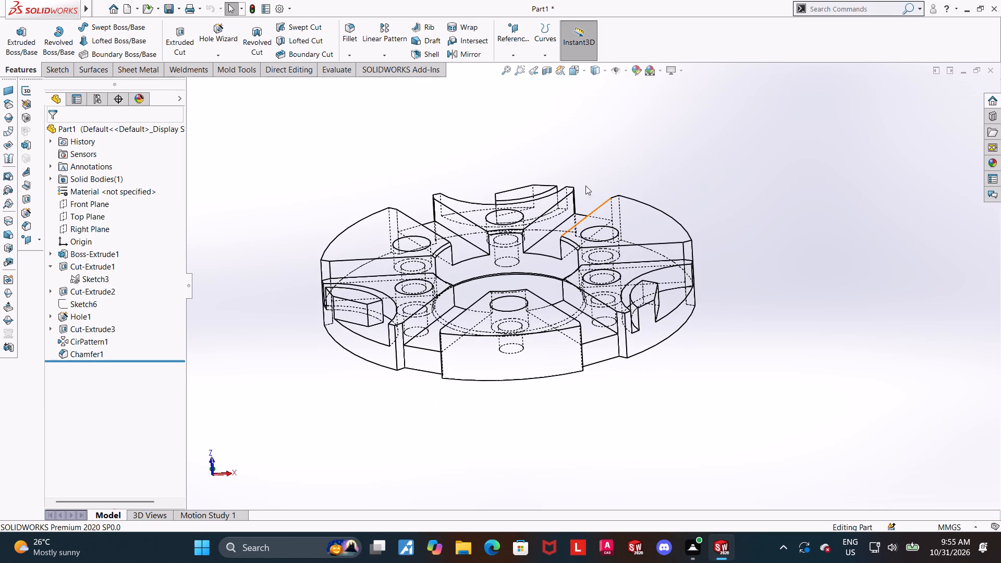
From the Bottom view, section the ring along the Top Plane at 0 mm offset and examine the cutaway from several angles.
left_click(575, 72)
middle_click_drag(599, 372, 551, 361)
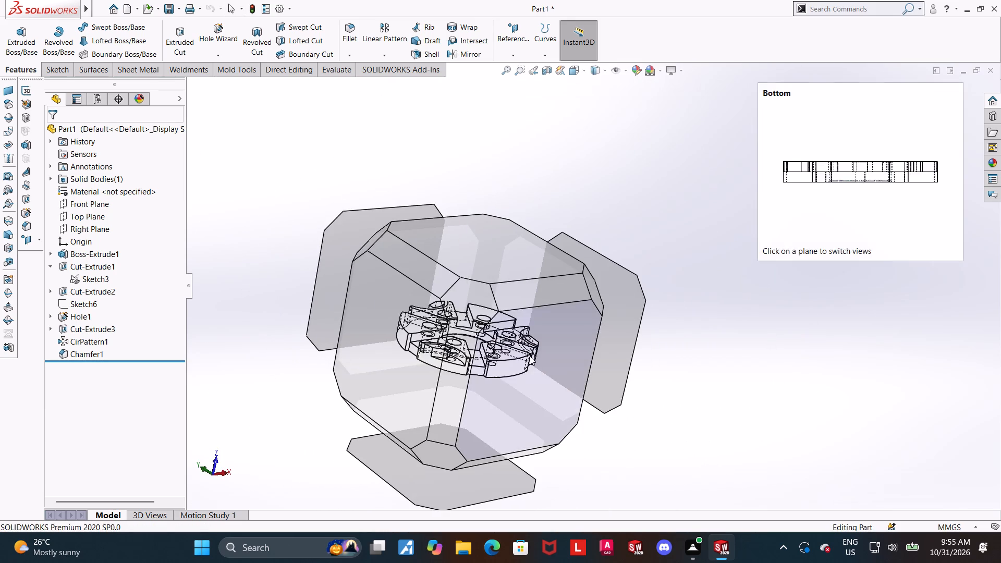
left_click(530, 356)
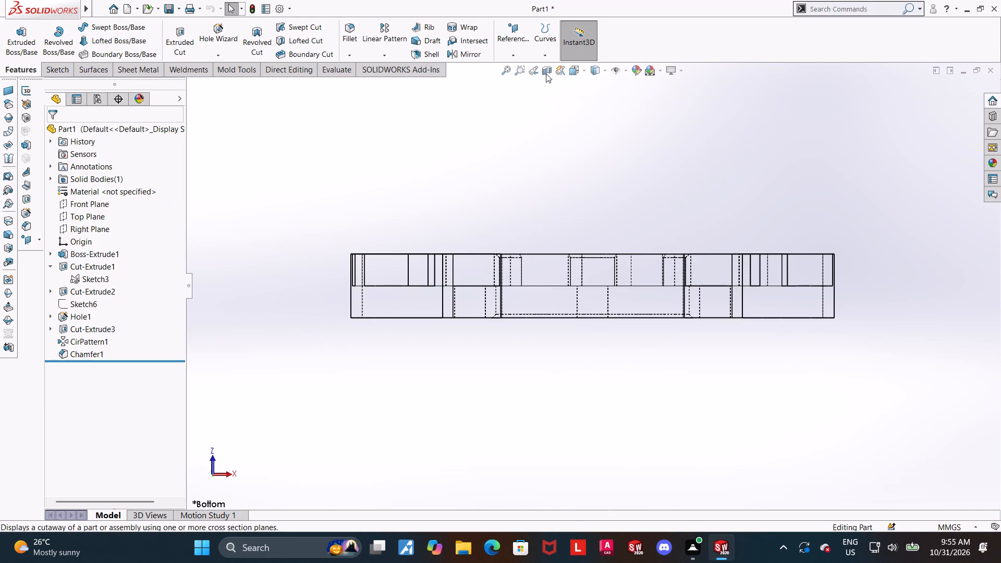
left_click(546, 74)
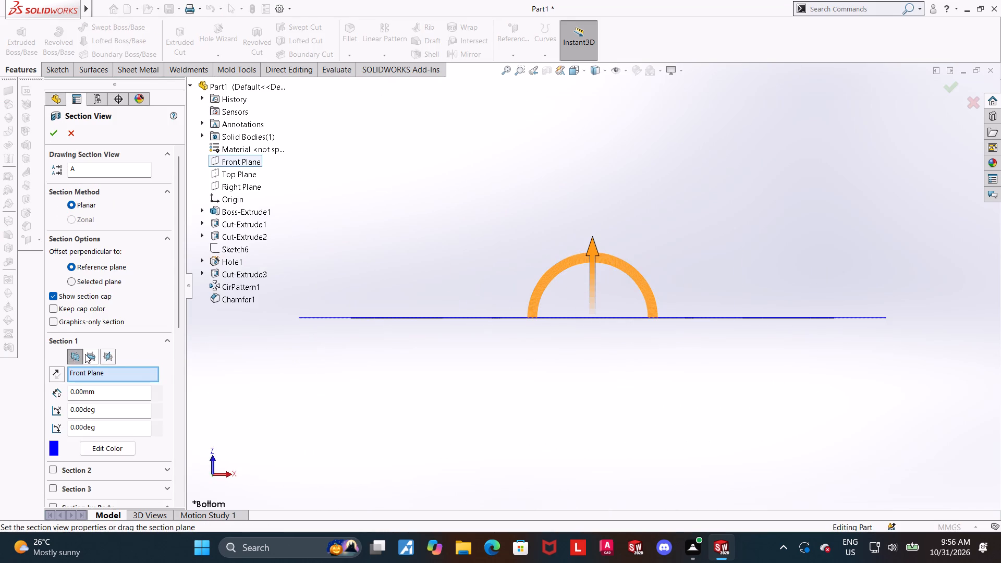
left_click(85, 354)
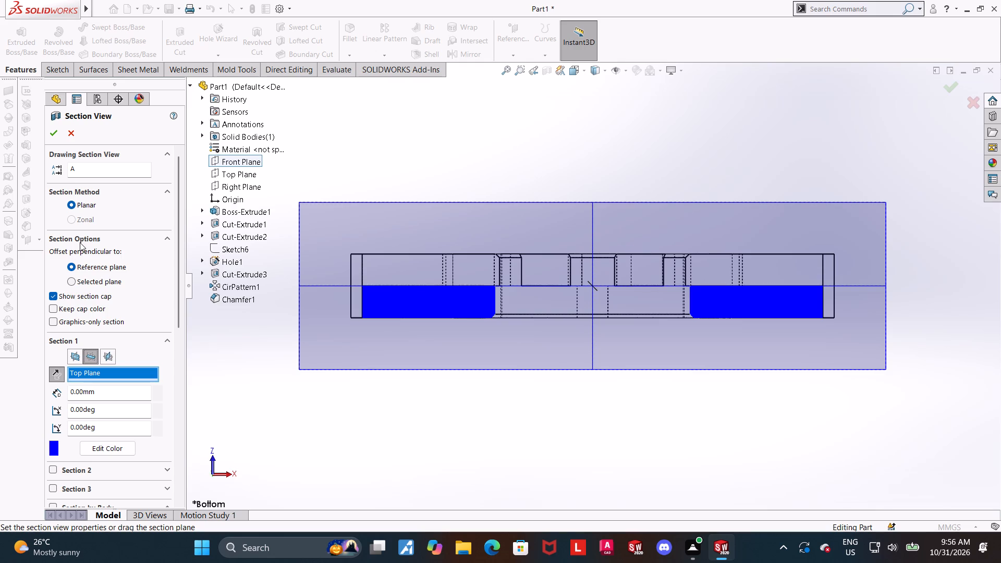
left_click(52, 133)
left_click(726, 173)
scroll(541, 303, "up", 1)
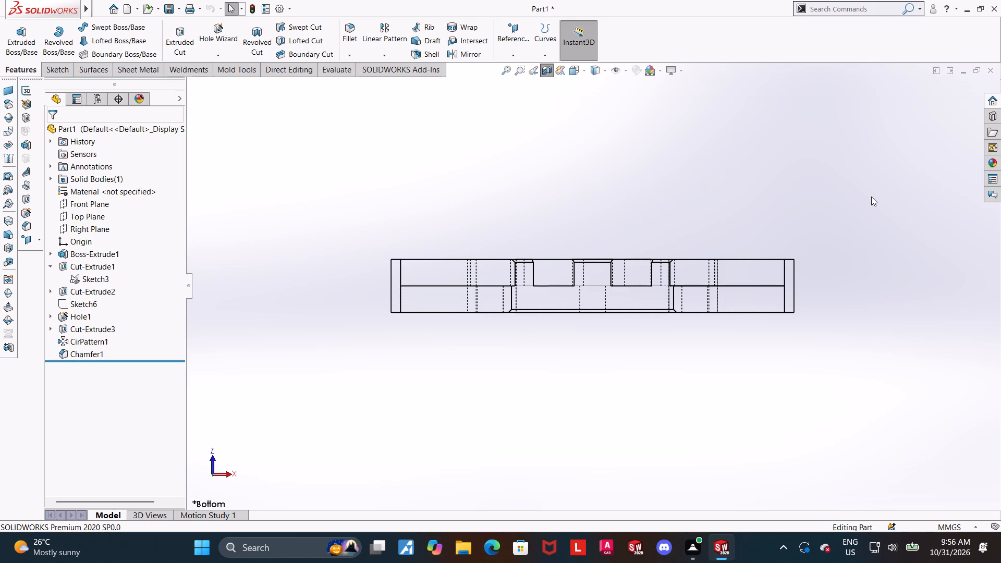
scroll(791, 267, "down", 2)
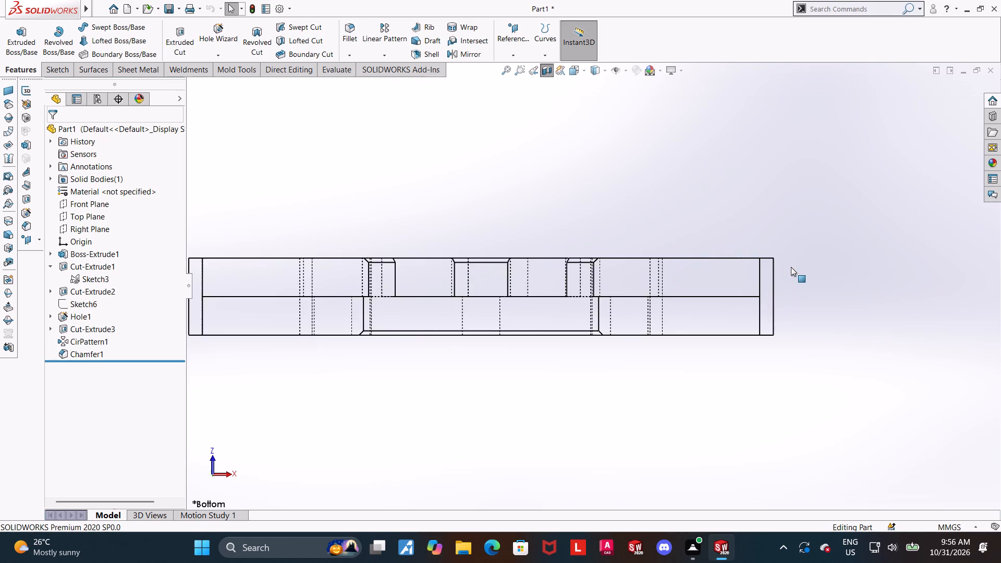
middle_click_drag(645, 299, 683, 375)
scroll(638, 338, "up", 2)
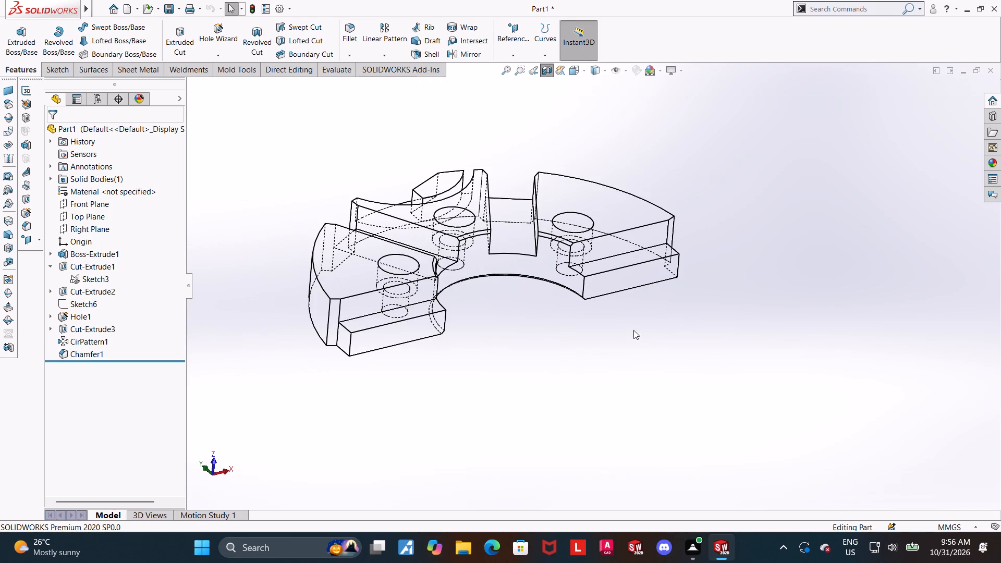
middle_click_drag(617, 308, 528, 383)
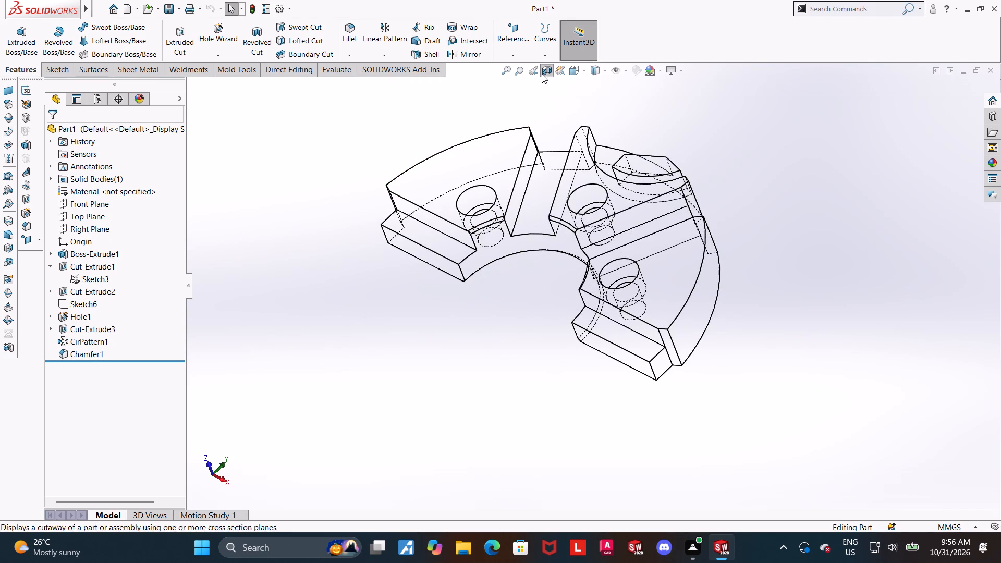
Replace the section with one along the Right Plane and examine the cut holes and bore edge-on and at an angle.
left_click(542, 74)
left_click(546, 70)
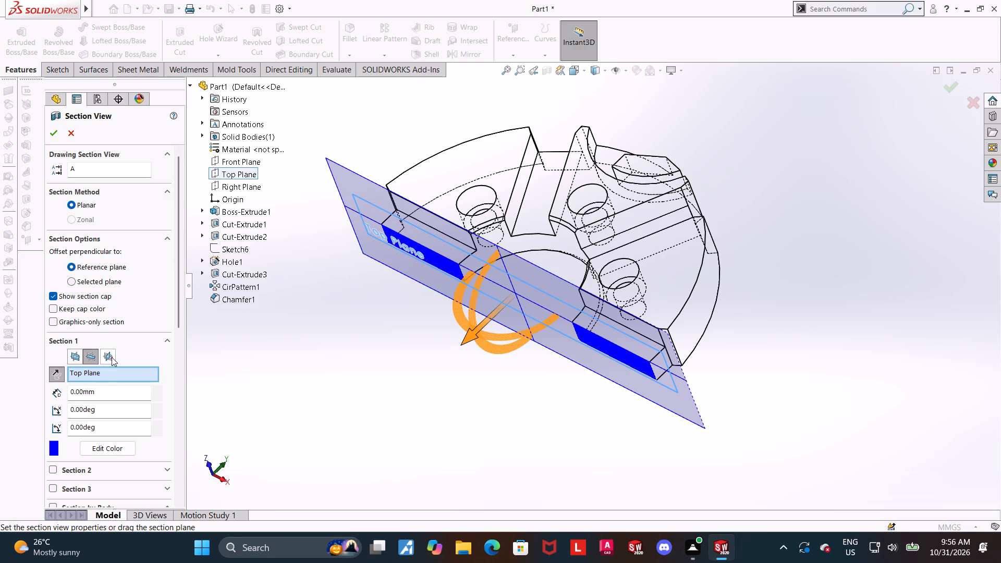
left_click(112, 357)
left_click(56, 132)
left_click(532, 103)
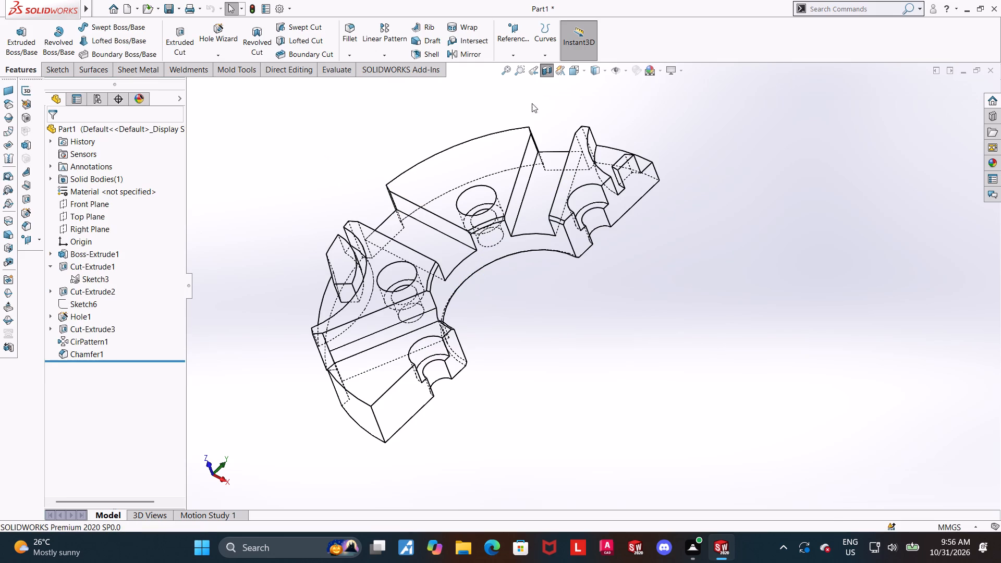
left_click(578, 68)
left_click(533, 362)
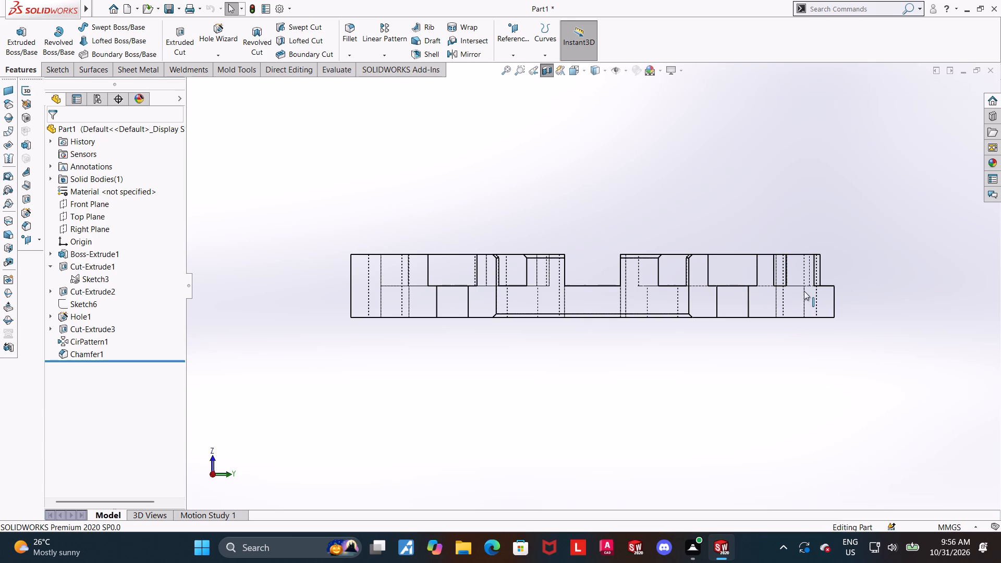
left_click(664, 117)
middle_click_drag(544, 178, 554, 267)
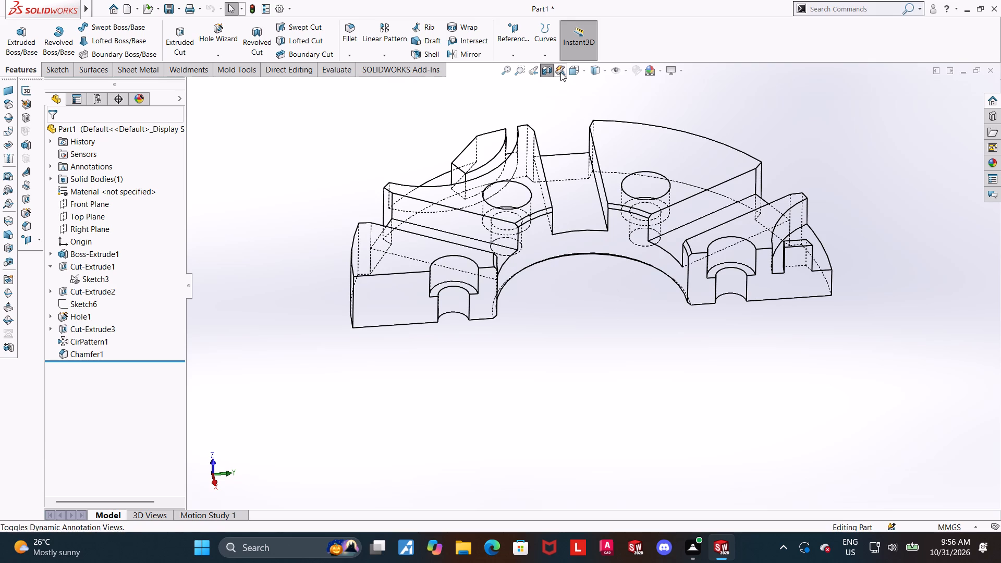
Restart the section view along the Right Plane with an 8 mm offset and inspect the sectioned ring.
double_click(547, 68)
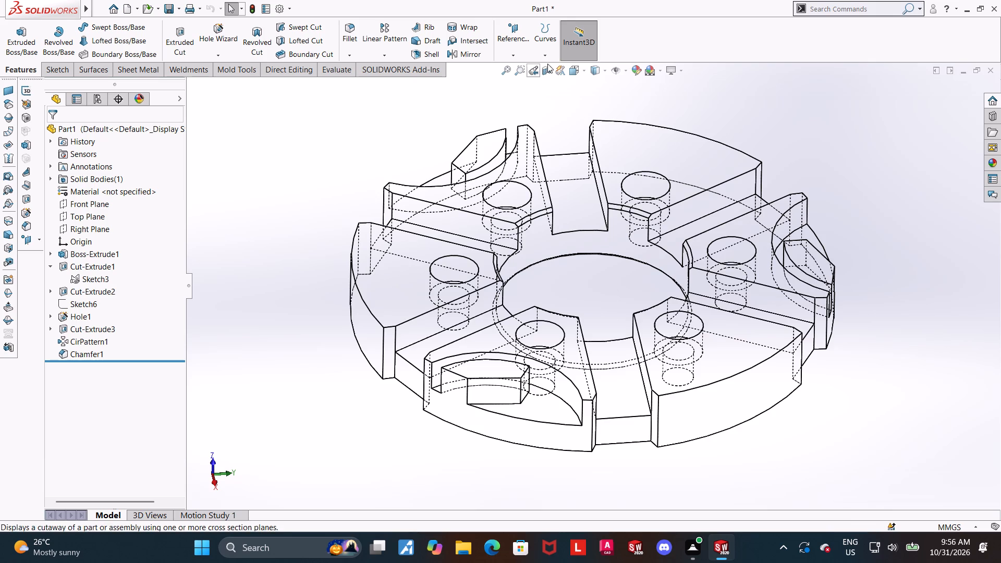
left_click(547, 64)
left_click_drag(603, 325, 618, 396)
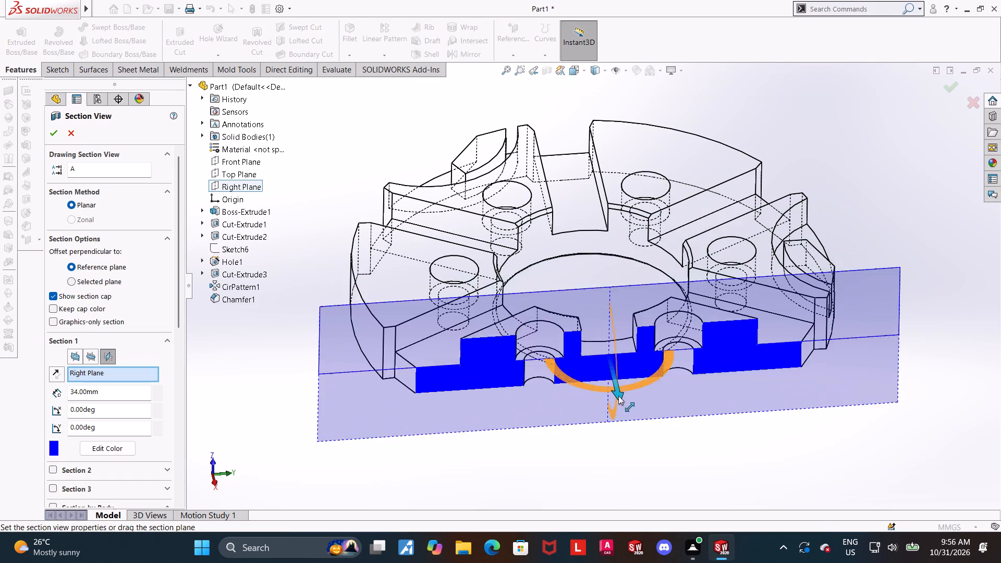
left_click_drag(618, 396, 612, 333)
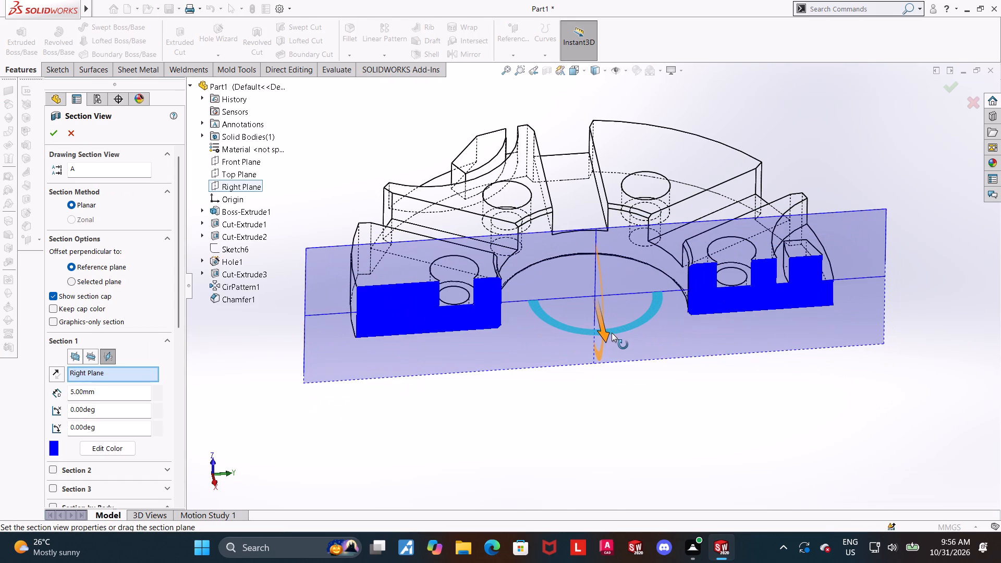
left_click_drag(612, 333, 612, 338)
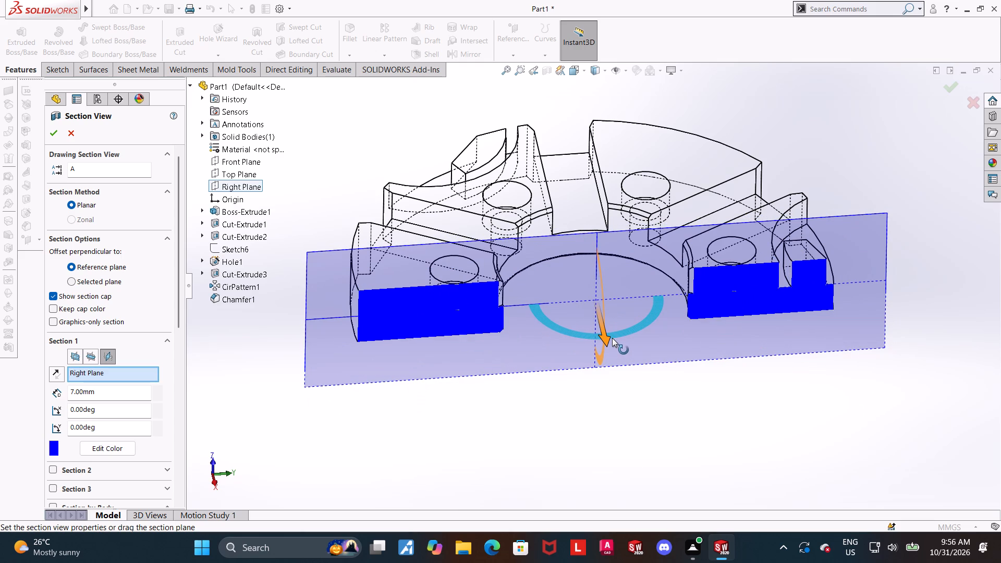
left_click_drag(612, 338, 613, 340)
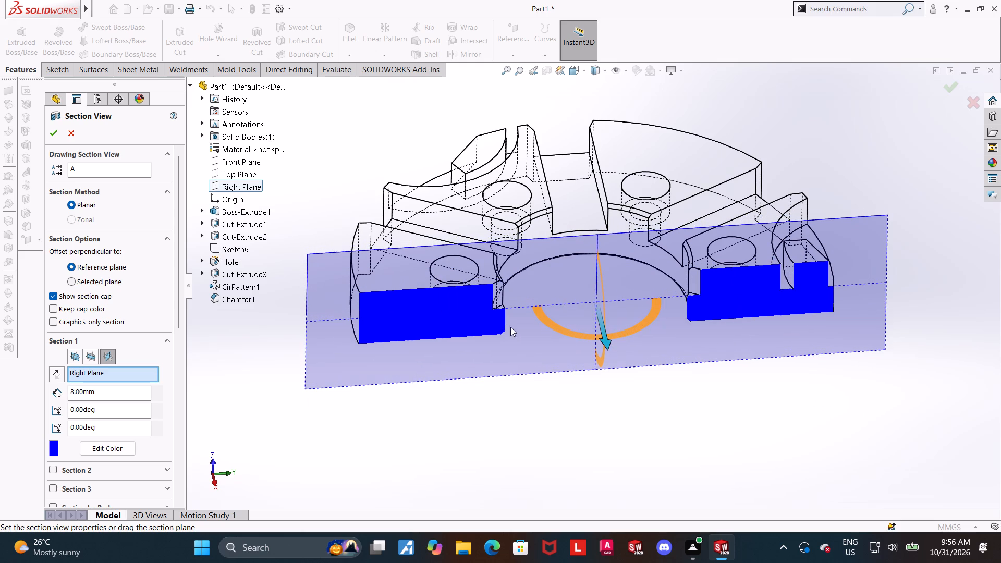
left_click(51, 135)
scroll(476, 405, "up", 1)
middle_click_drag(476, 405, 472, 345)
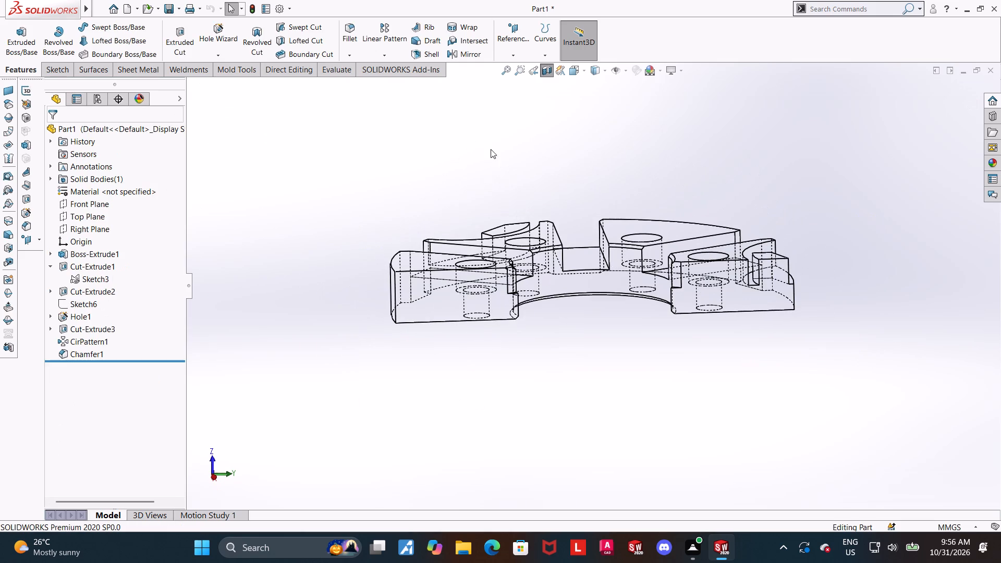
left_click(569, 69)
left_click(510, 352)
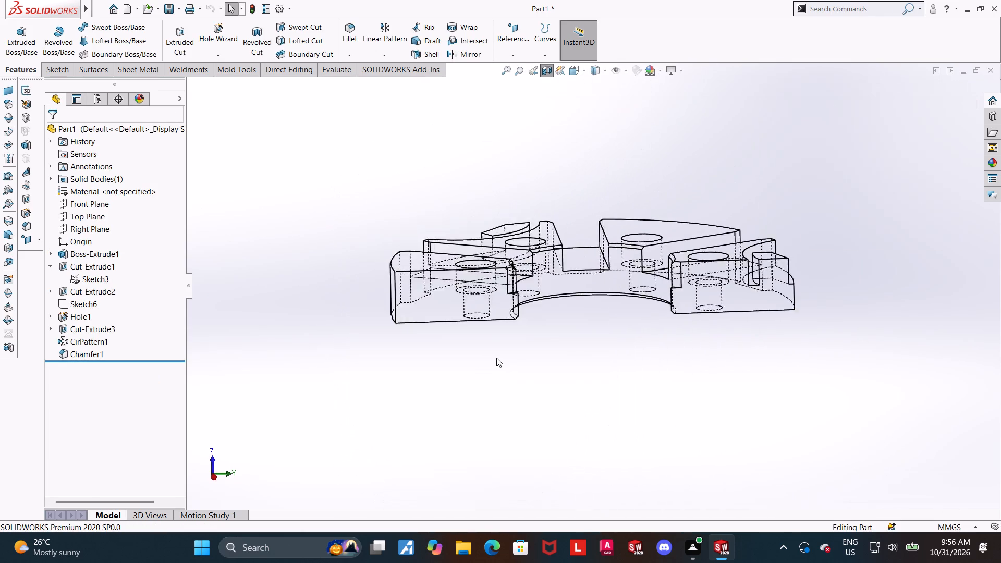
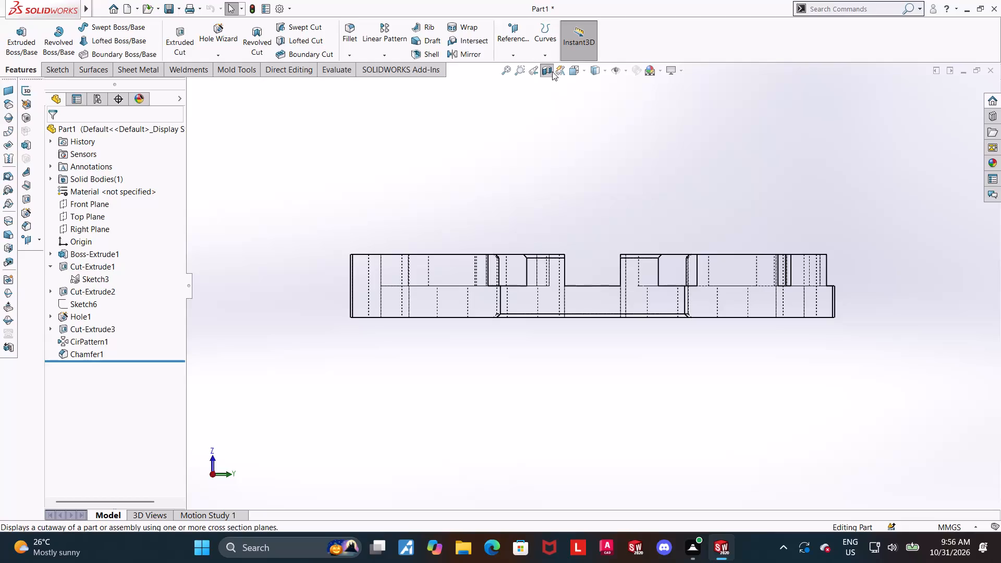
Switch the display style to Shaded With Edges and inspect the ring from isometric and tilted angles.
key("ctrl+7")
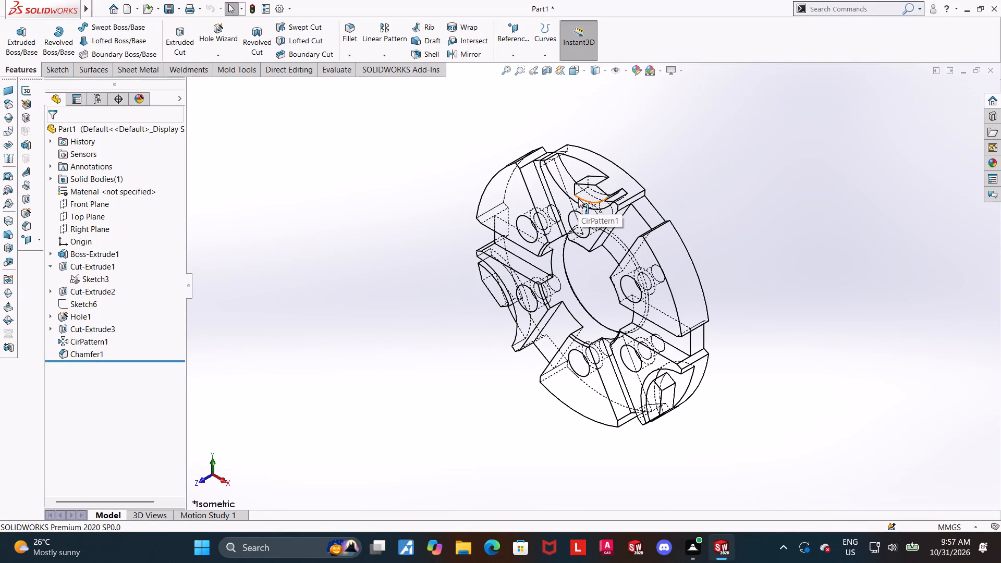
middle_click_drag(678, 280, 688, 246)
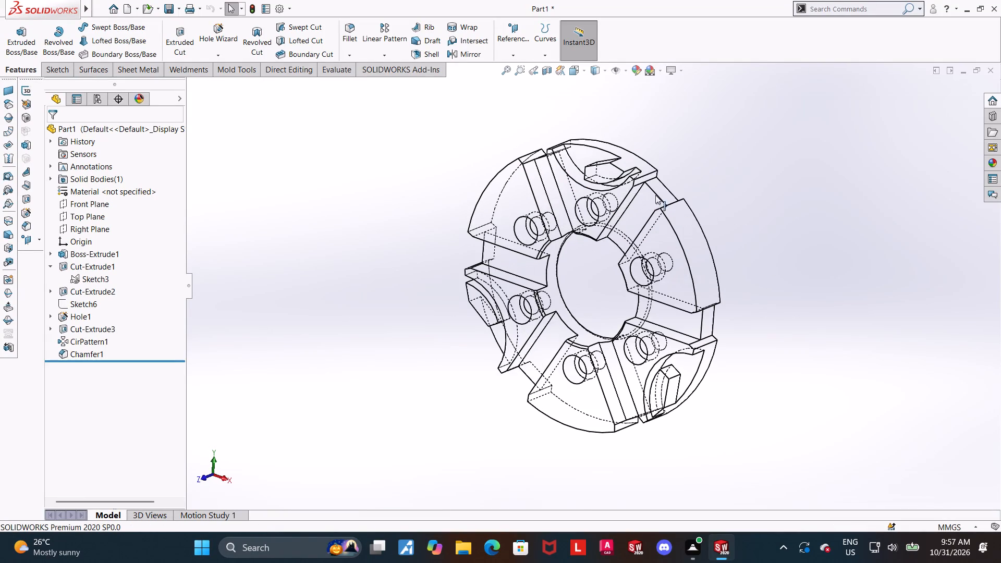
left_click(602, 67)
left_click(596, 88)
middle_click_drag(613, 310, 651, 273)
scroll(649, 266, "up", 1)
middle_click_drag(649, 395, 664, 227)
scroll(669, 274, "down", 3)
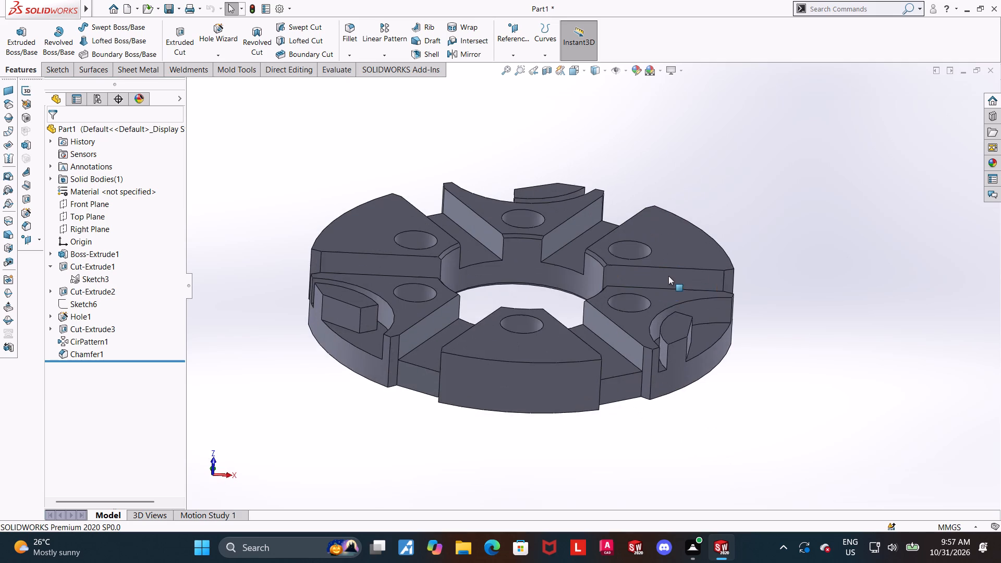
middle_click_drag(561, 359, 556, 383)
Open the counterbored hole feature's definition, review its section dimensions and close it with the values as they are.
left_click(86, 310)
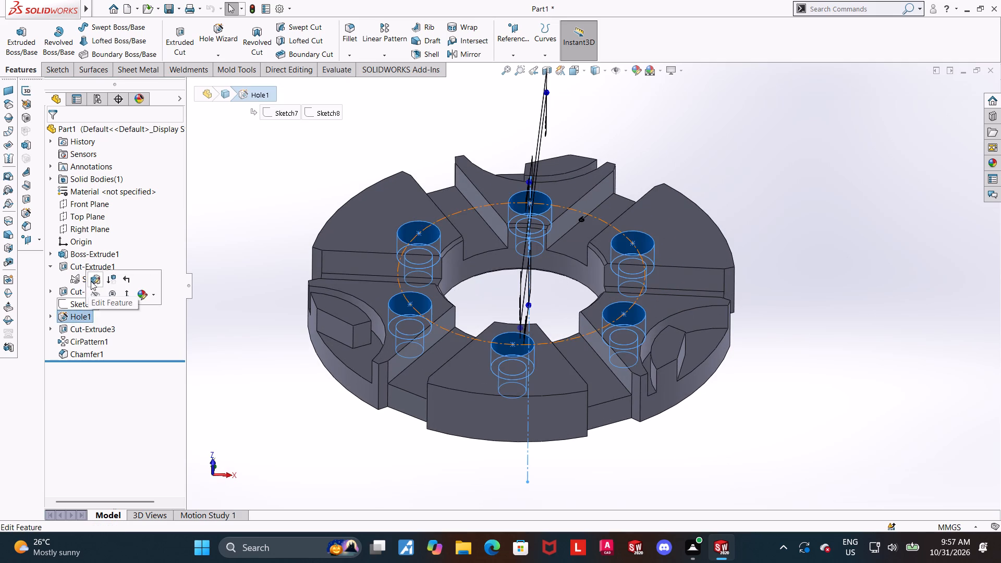
left_click(91, 280)
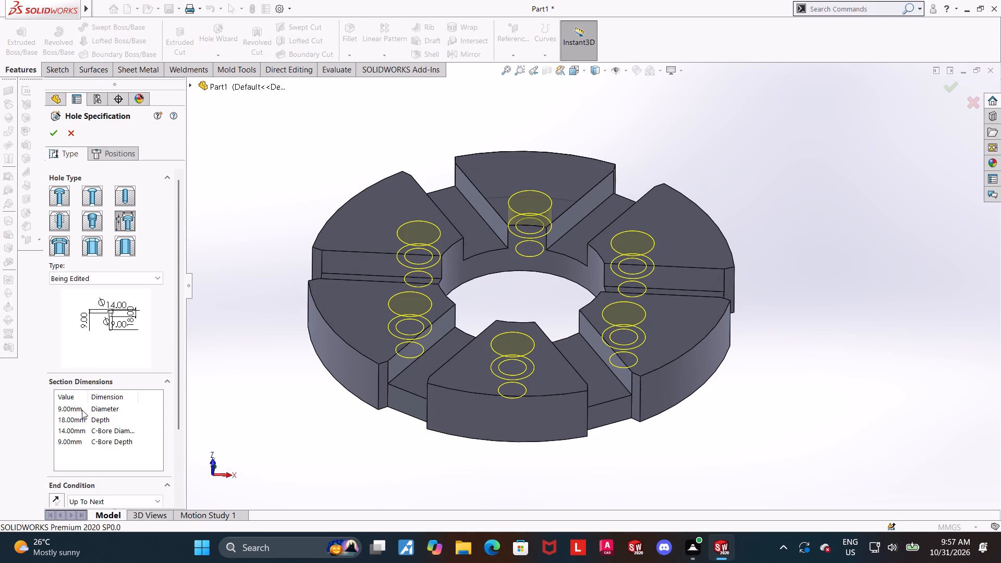
left_click(56, 133)
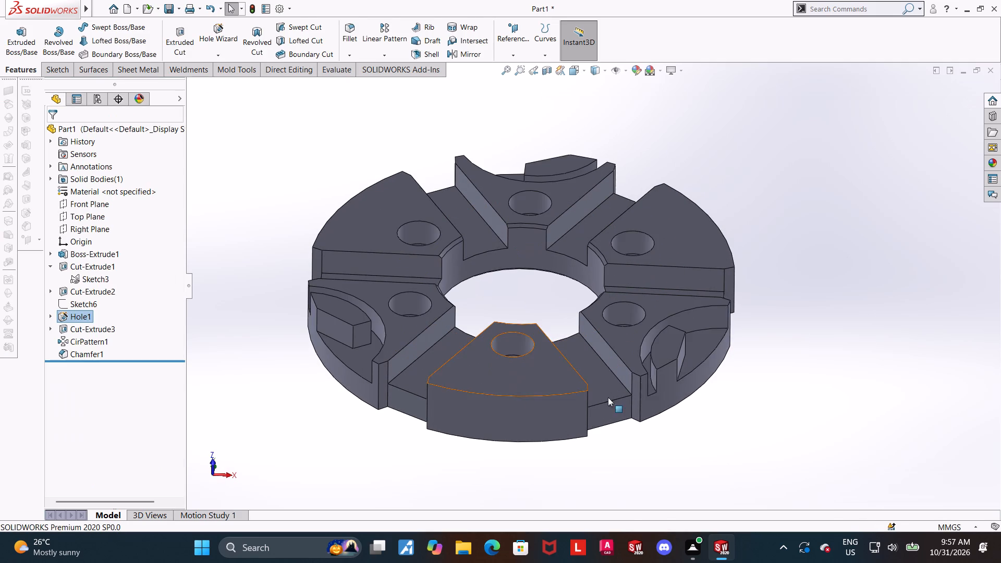
left_click(802, 486)
Measure between the top face of a notched segment and the floor of its arc-shaped recess.
middle_click_drag(783, 447, 777, 399)
scroll(717, 318, "down", 2)
middle_click_drag(707, 325, 703, 364)
left_click(345, 68)
left_click(119, 29)
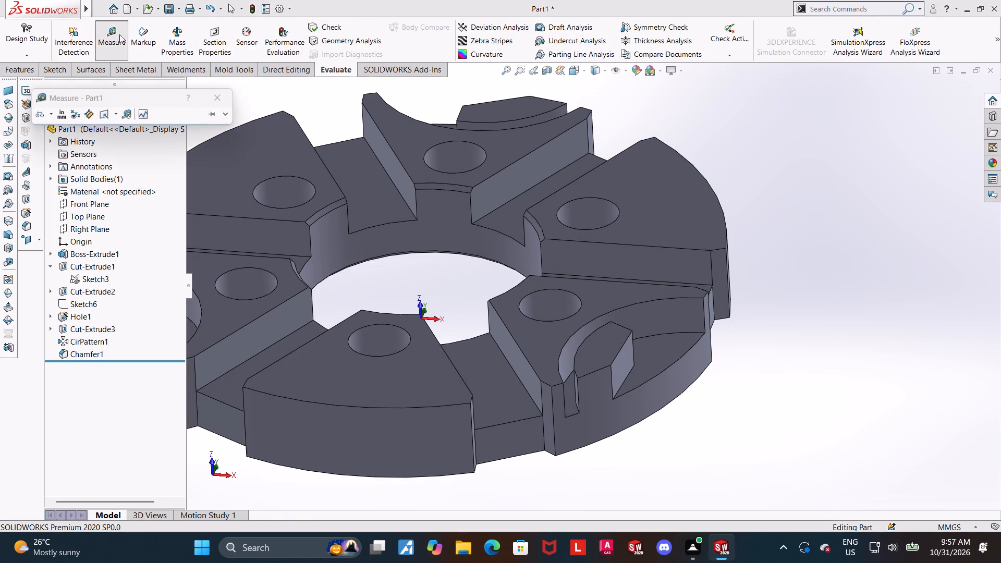
left_click(518, 333)
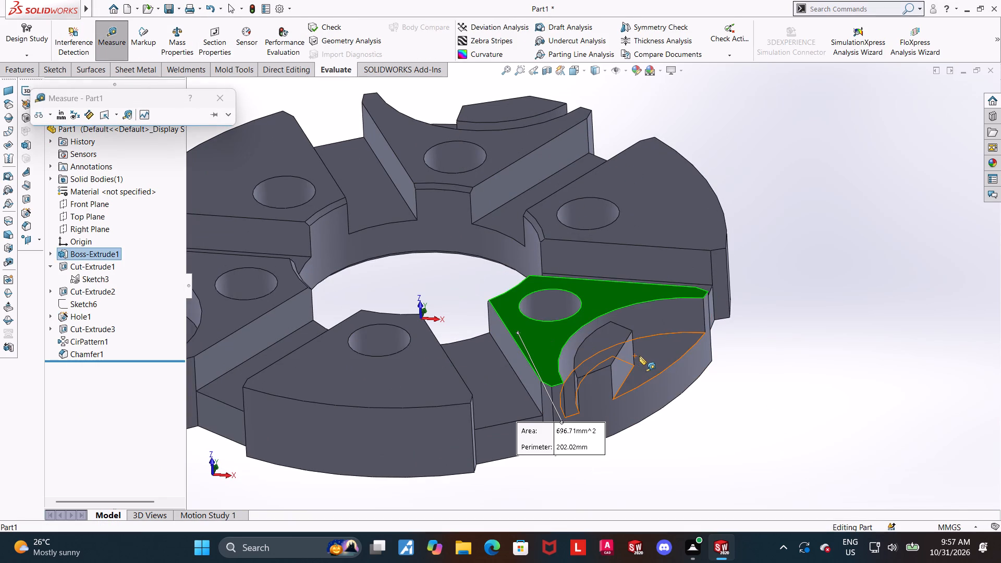
left_click(645, 356)
key("Escape")
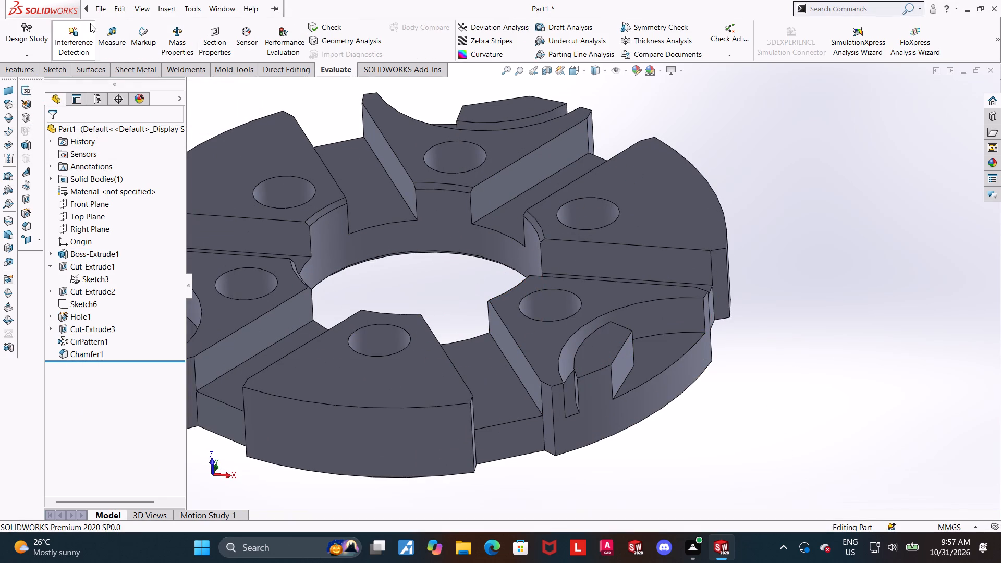
Restart Measure on the arc-shaped recesses and measure the curved outer wall of one of them.
left_click(108, 37)
middle_click_drag(563, 312, 594, 328)
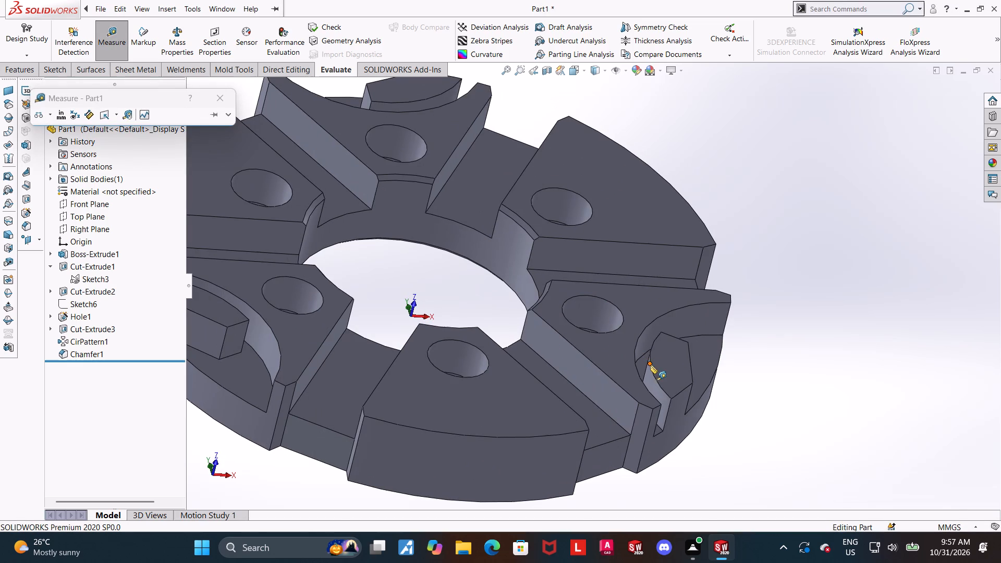
left_click(648, 374)
key("Escape")
scroll(632, 343, "up", 5)
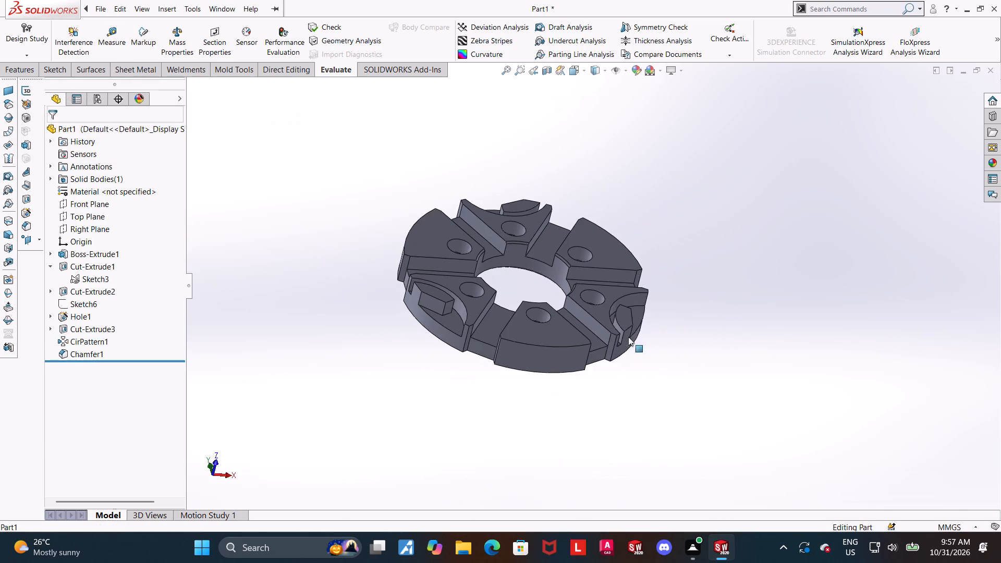
scroll(529, 304, "down", 3)
left_click(95, 35)
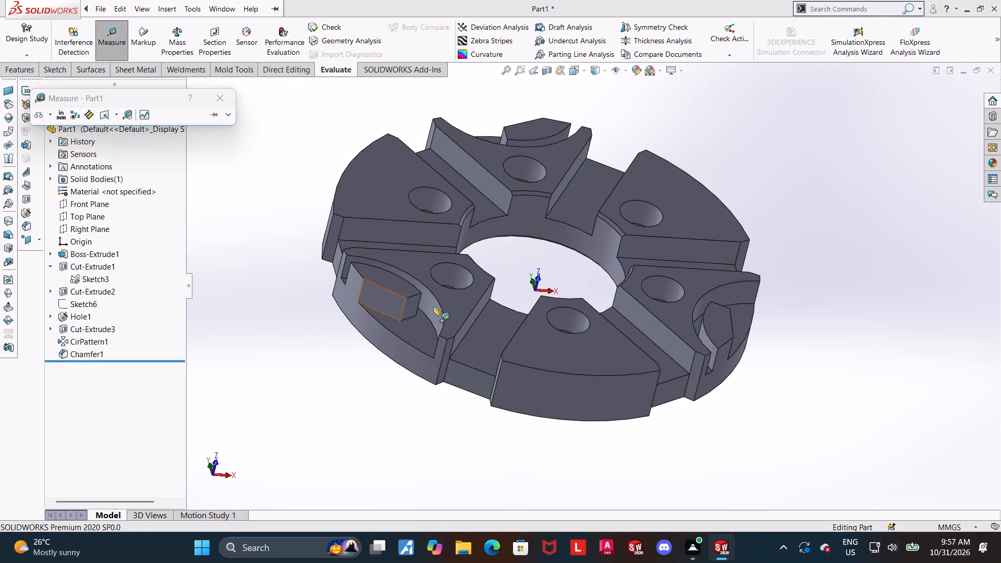
left_click(434, 308)
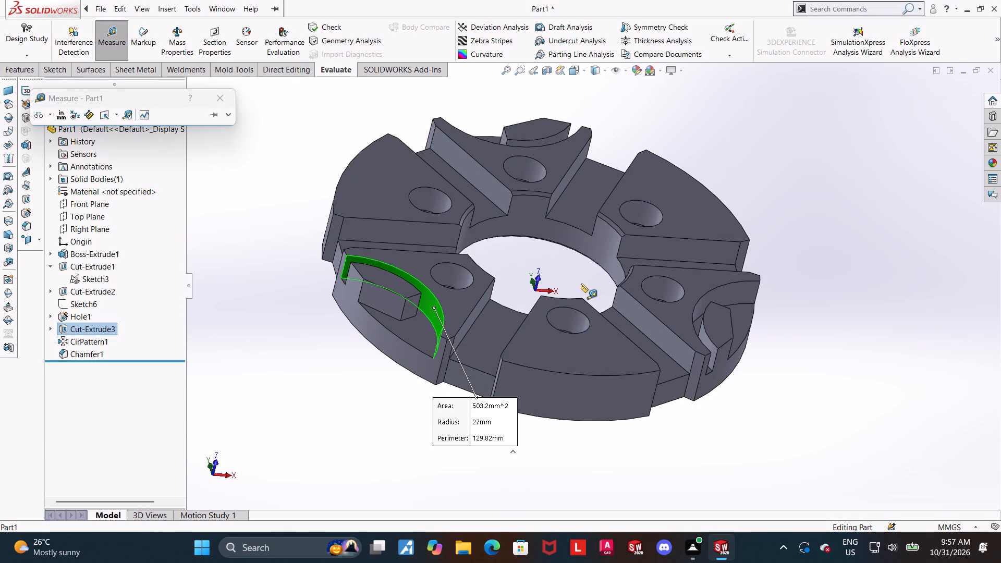
key("Escape")
View a radial slot's outer end from the Front view and open Sketch3 under Cut-Extrude2 for editing.
middle_click_drag(582, 294, 587, 356)
left_click(568, 71)
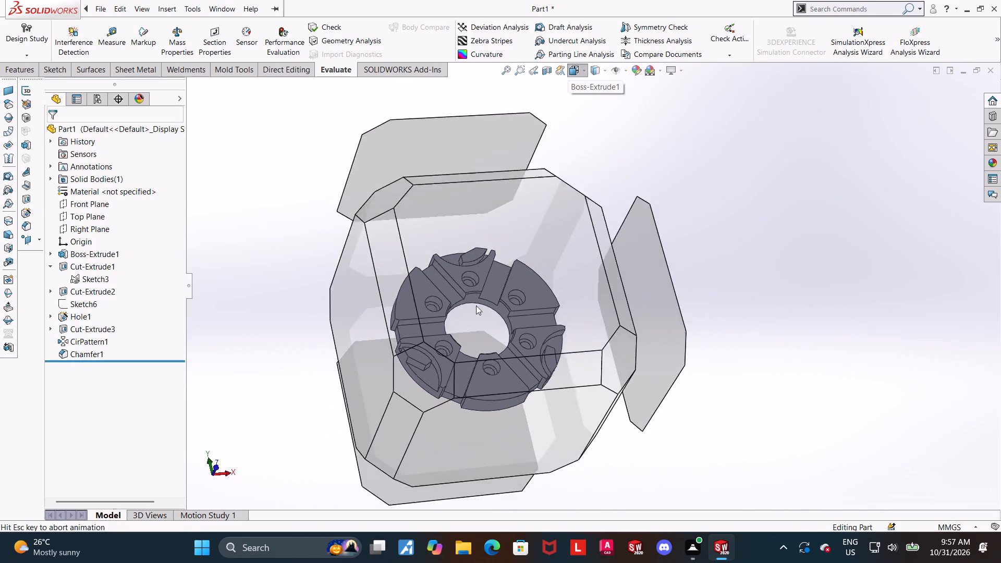
left_click(476, 305)
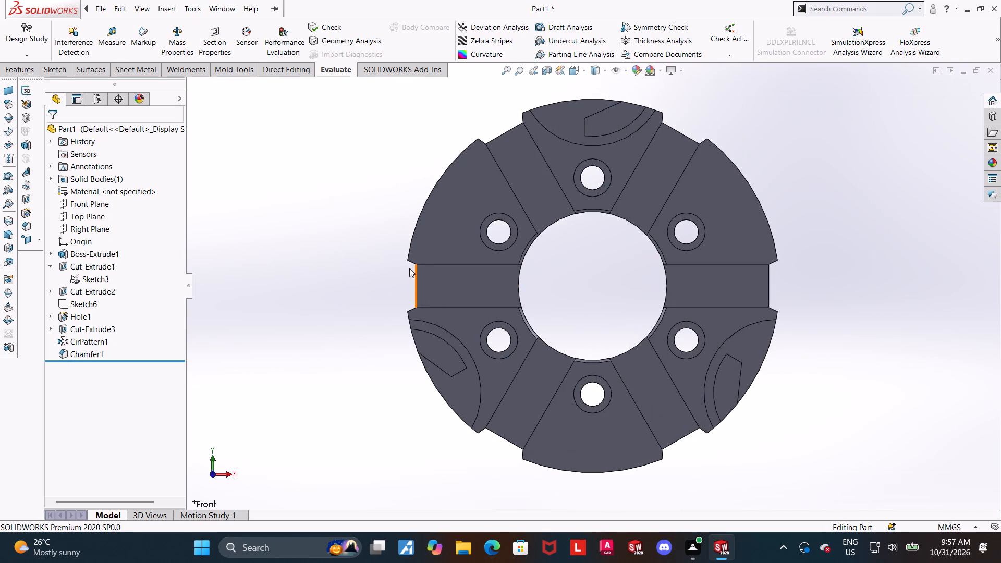
scroll(465, 303, "down", 7)
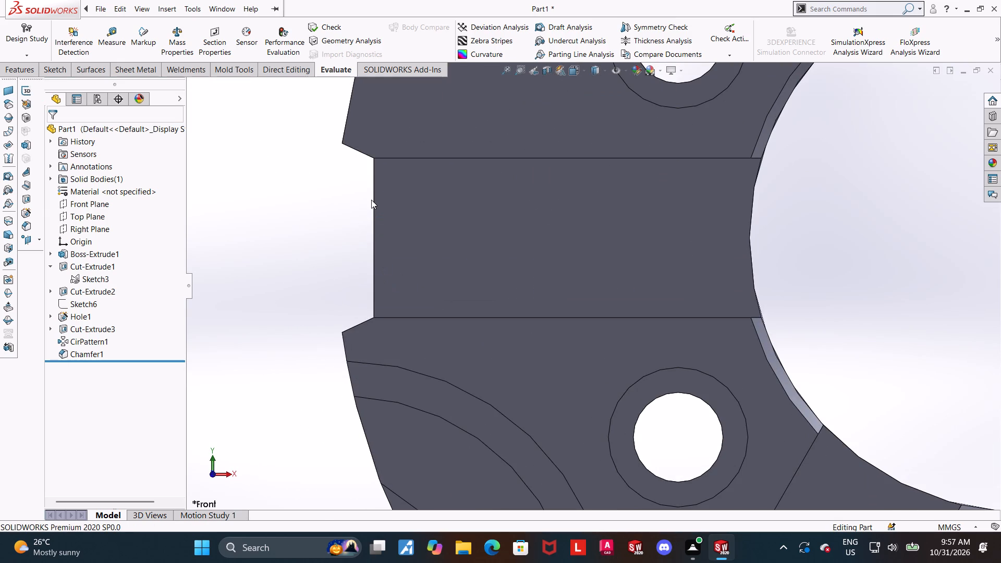
scroll(371, 200, "up", 2)
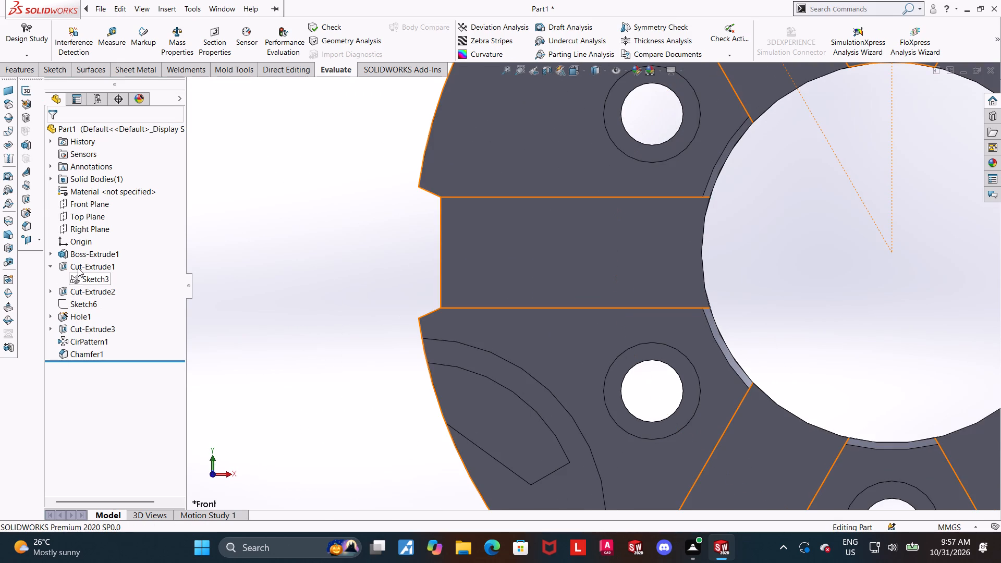
left_click(52, 264)
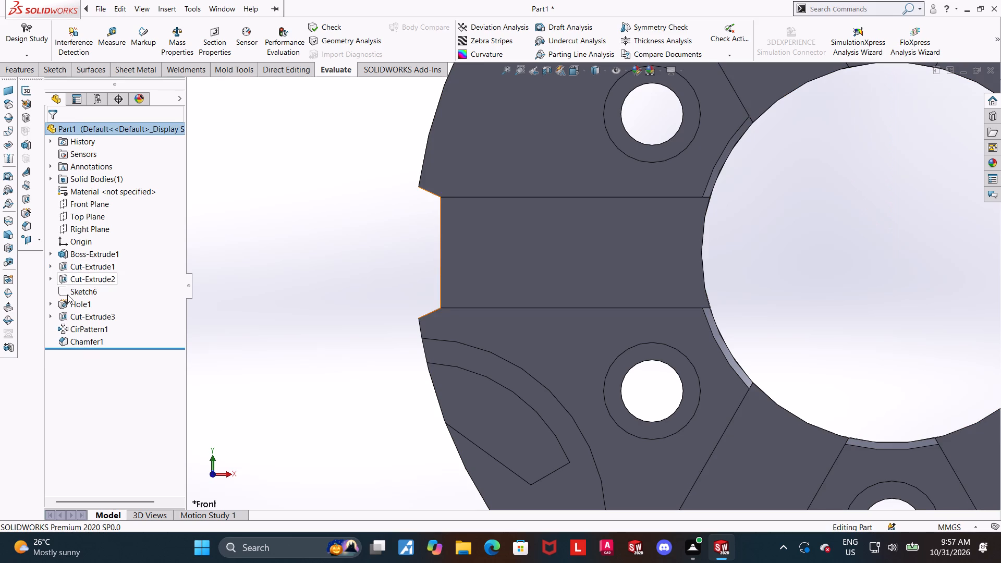
left_click(70, 291)
left_click(48, 280)
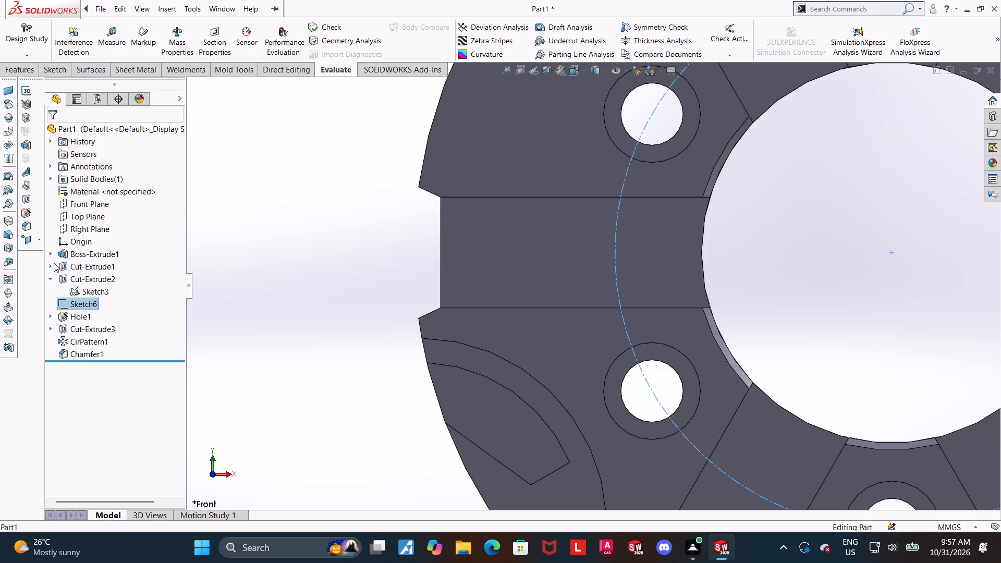
left_click(75, 290)
left_click(87, 259)
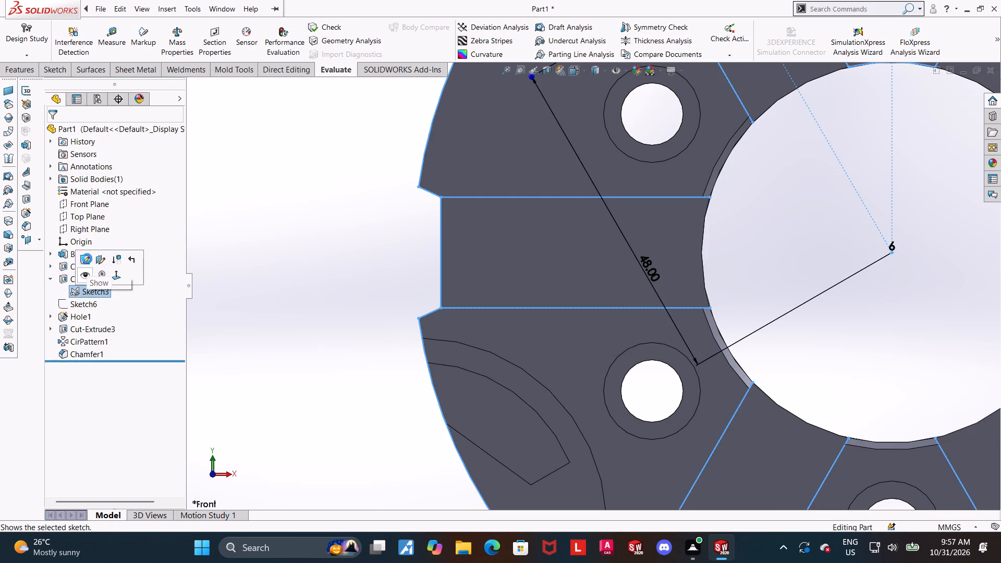
Examine the slot sketch's outer ends and dimensions from the front and at angles, exit the sketch and restore the isometric view.
scroll(801, 315, "up", 6)
scroll(985, 323, "down", 2)
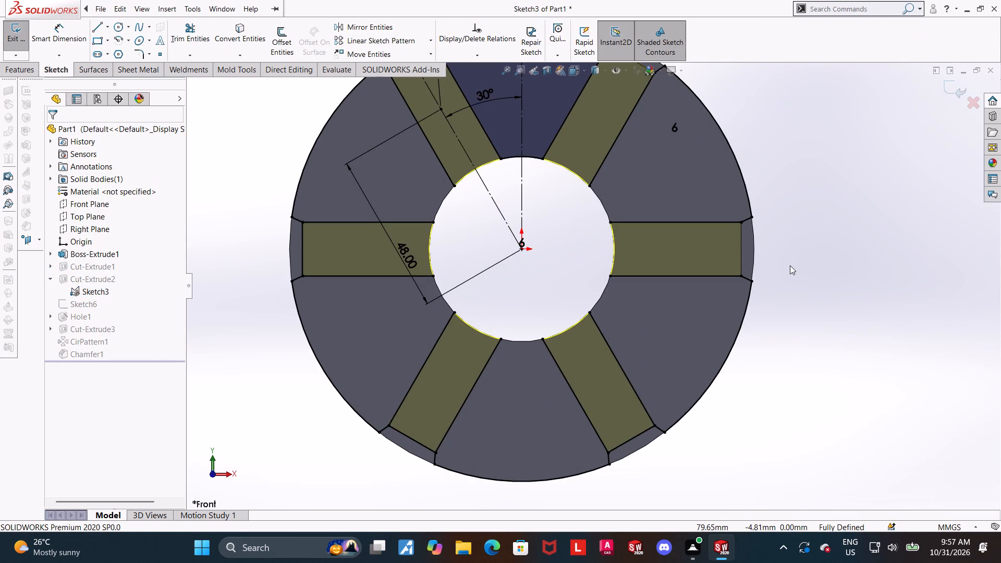
scroll(790, 265, "down", 1)
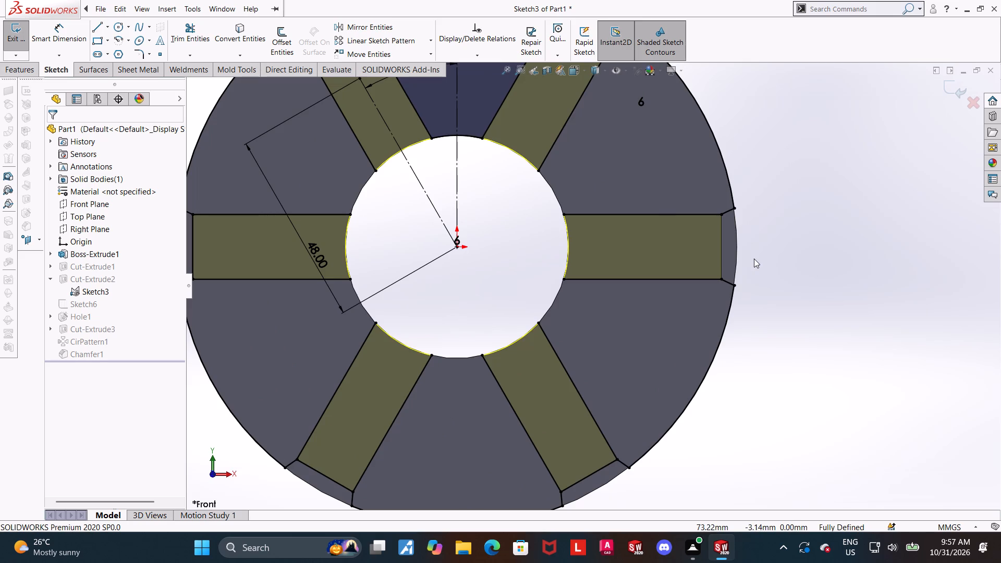
scroll(754, 259, "up", 3)
scroll(407, 271, "down", 5)
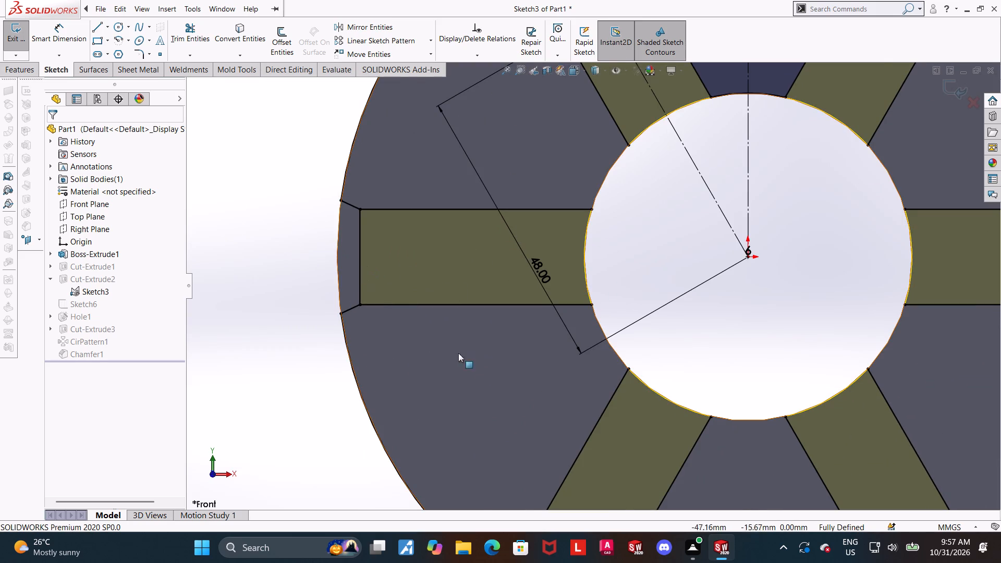
scroll(354, 368, "up", 1)
middle_click_drag(337, 388, 359, 289)
scroll(523, 326, "up", 5)
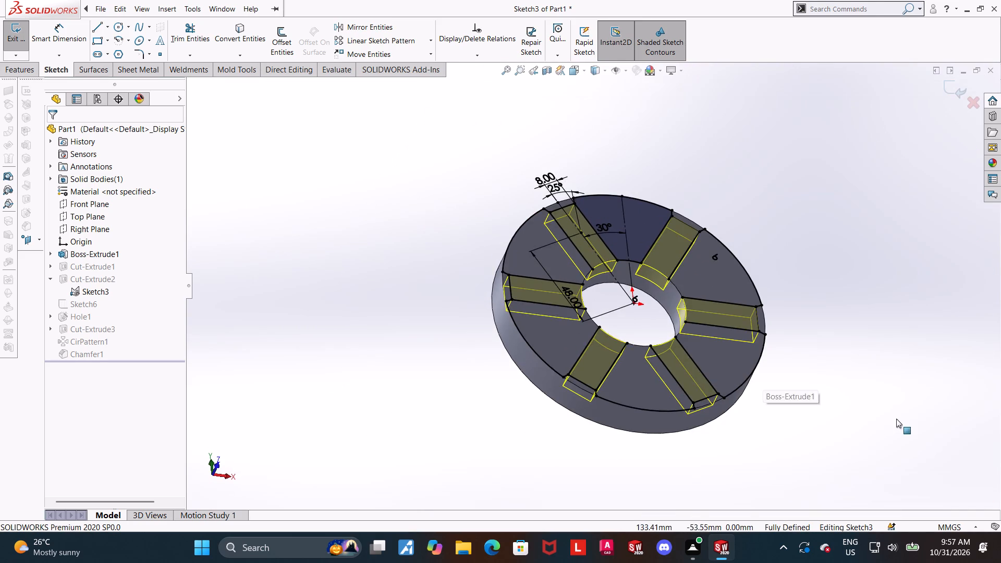
middle_click_drag(887, 421, 860, 378)
scroll(663, 412, "down", 3)
scroll(469, 277, "down", 3)
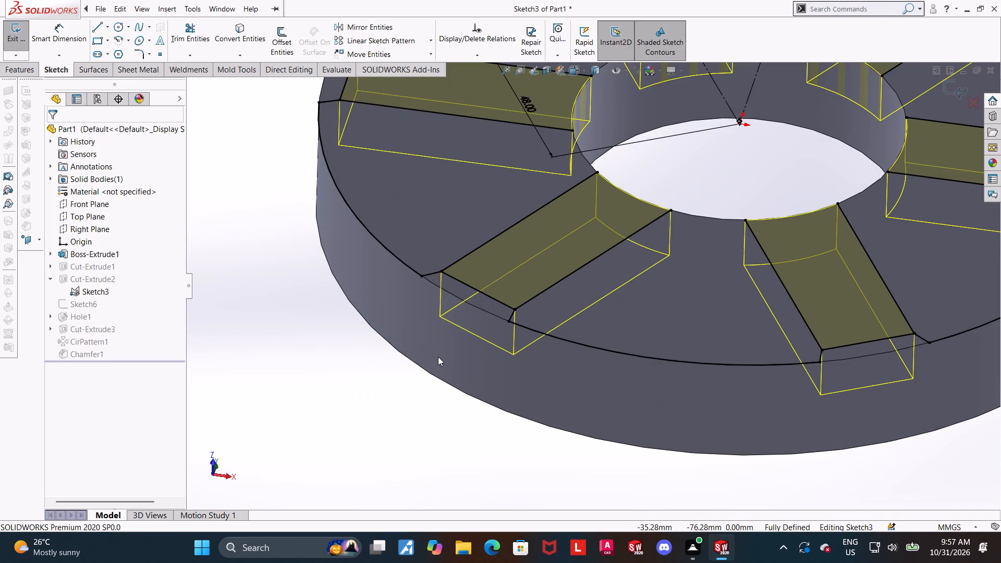
scroll(438, 357, "up", 5)
scroll(915, 225, "down", 3)
middle_click_drag(857, 258, 846, 183)
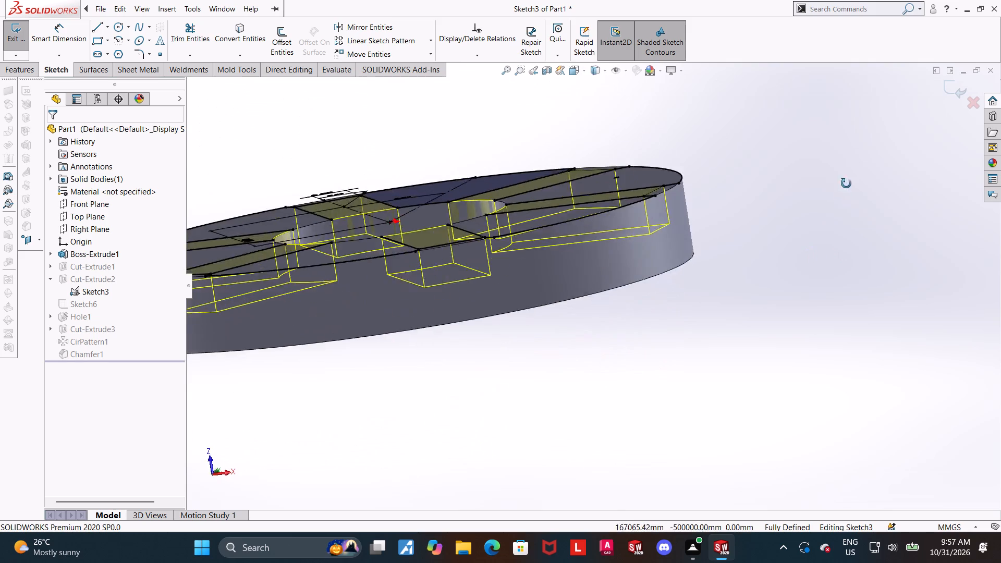
middle_click_drag(846, 183, 935, 258)
scroll(936, 257, "up", 3)
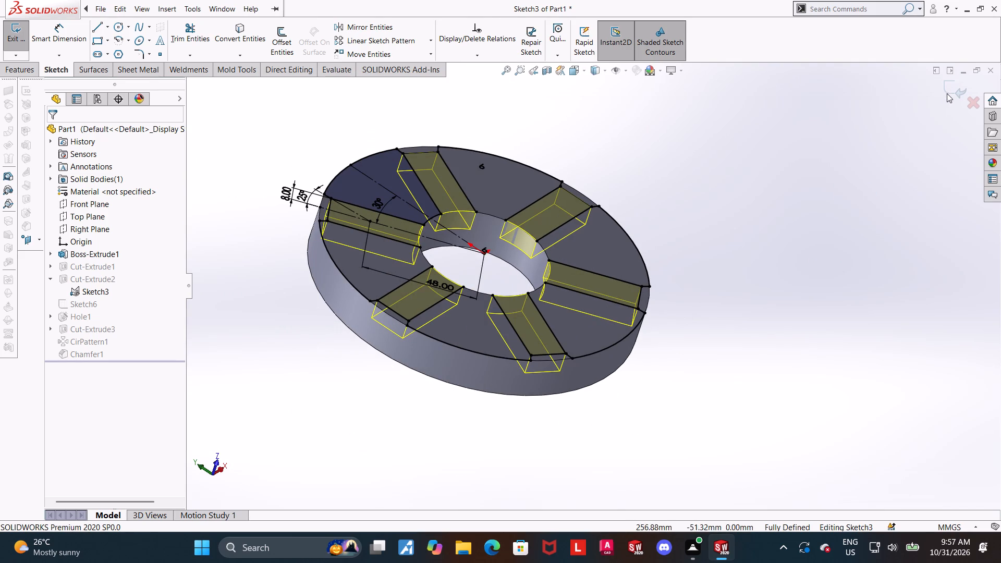
left_click(947, 93)
key("ctrl+7")
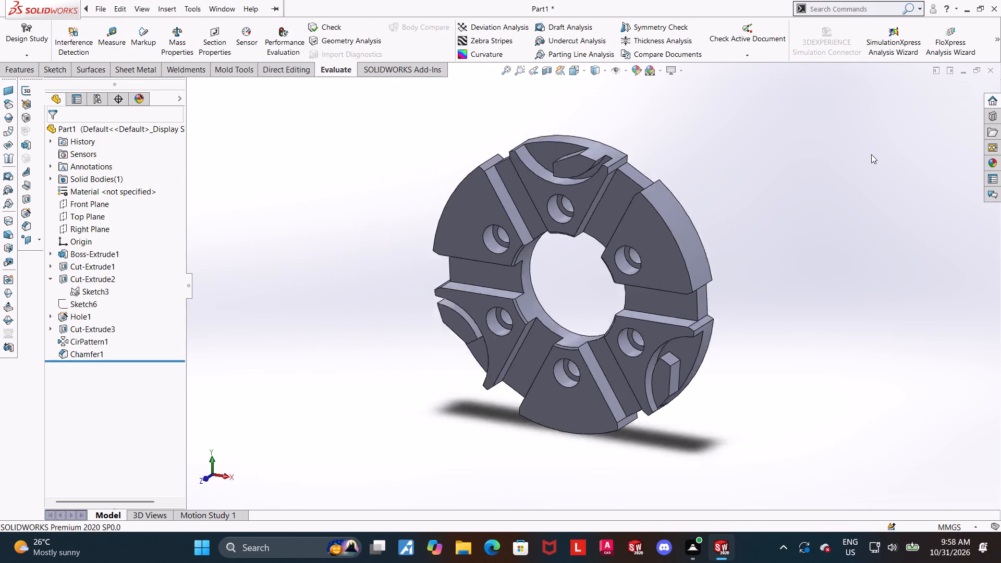
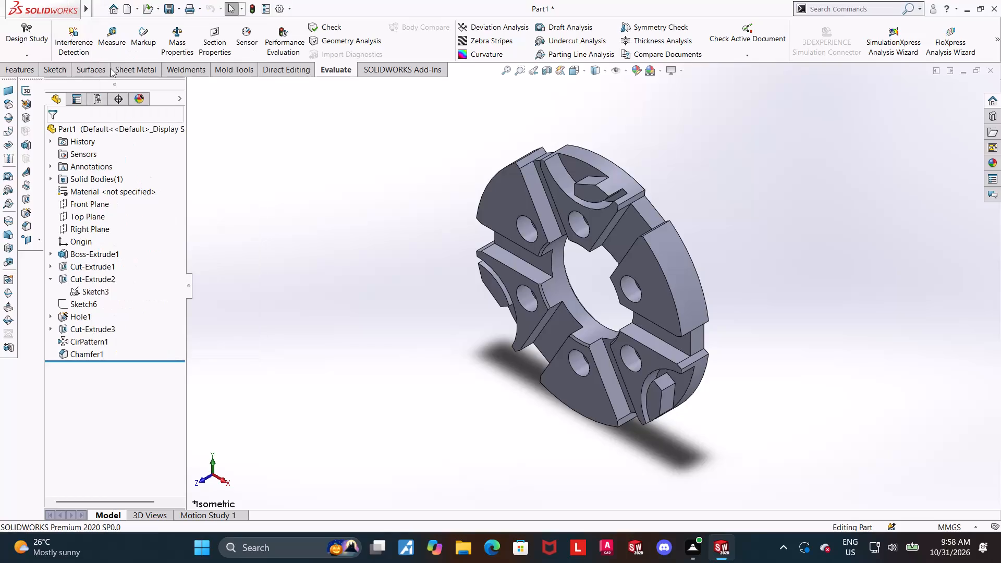
Save the part in Downloads as a SOLIDWORKS Part named "hex port clutch flange".
left_click(121, 142)
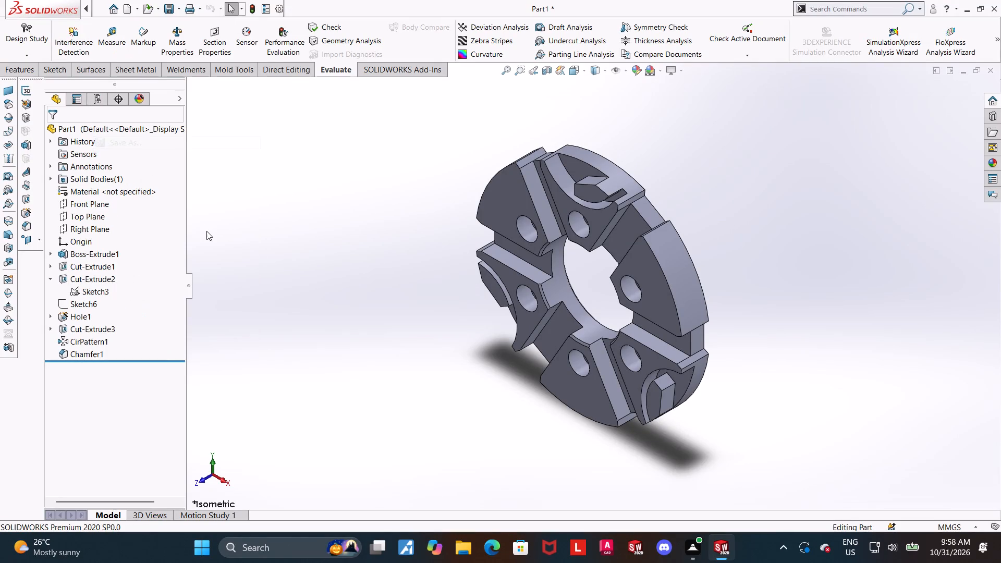
type("hex port clutch flange")
key("space")
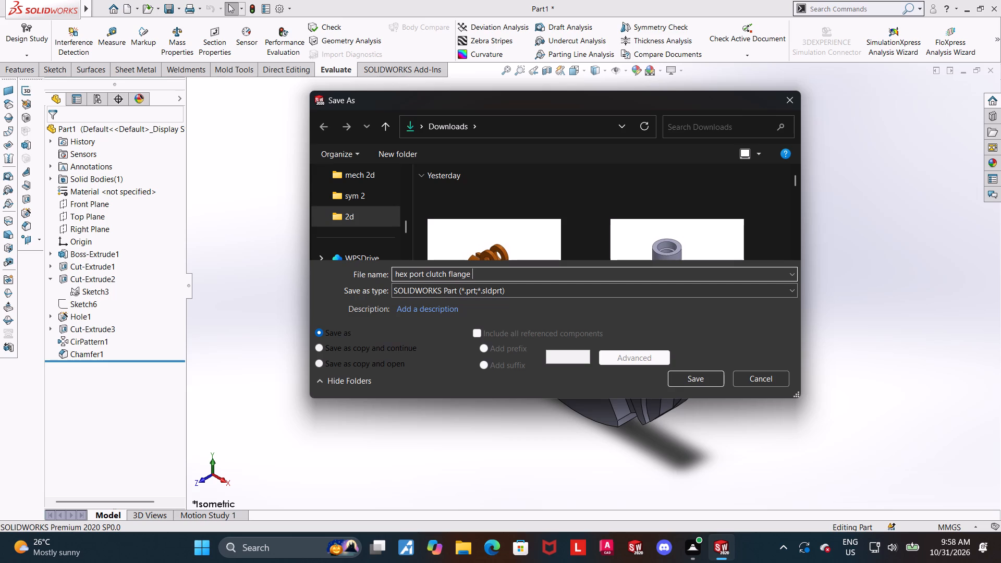
key("Return")
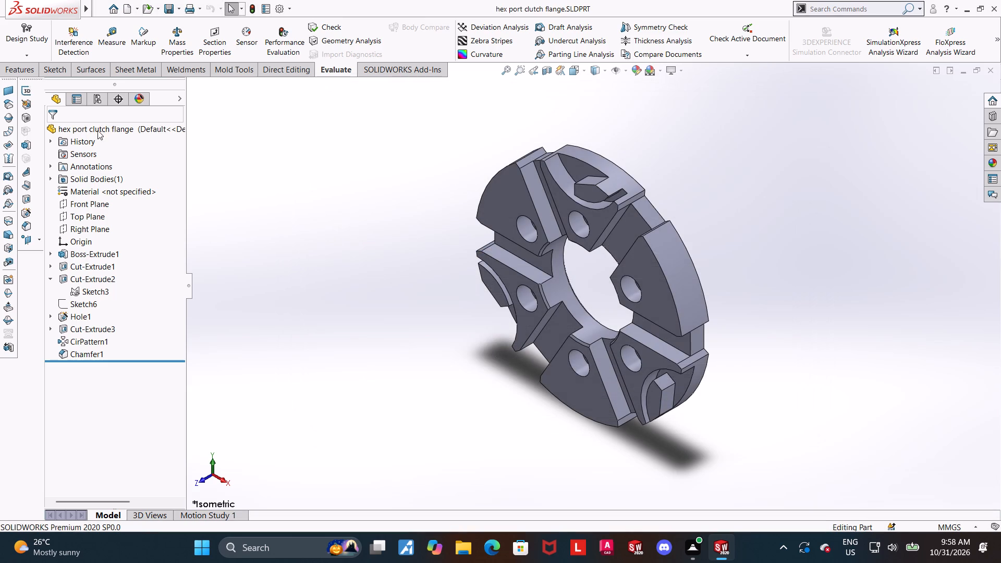
Save a PDF copy of the part in Downloads as "hex port clutch flange.pdf".
left_click(125, 139)
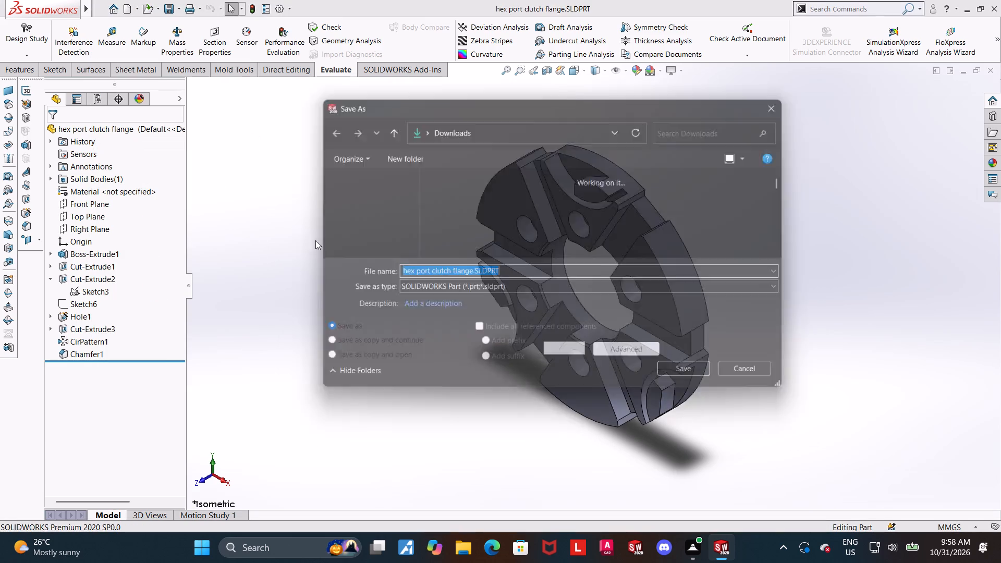
left_click(409, 285)
left_click(529, 74)
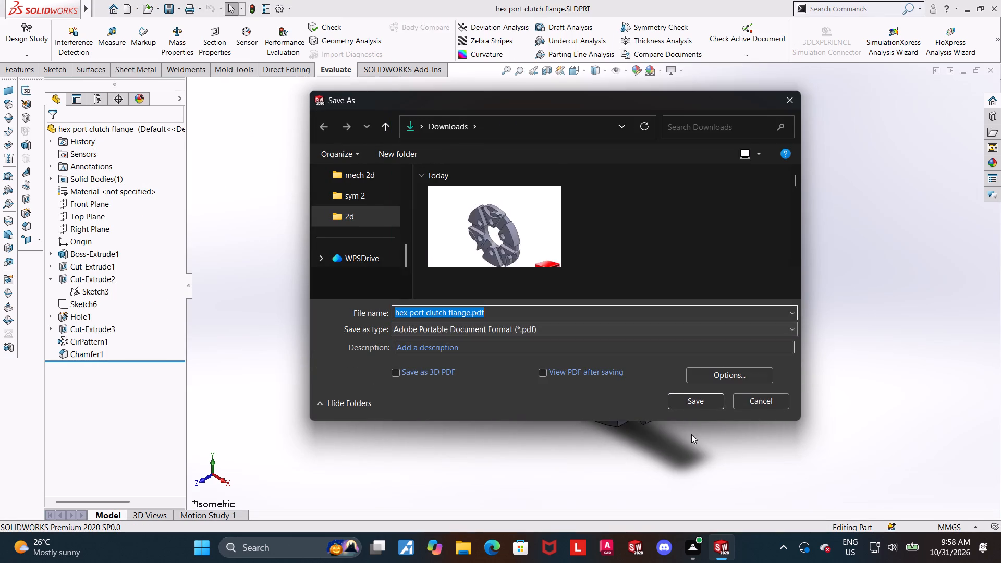
left_click(691, 407)
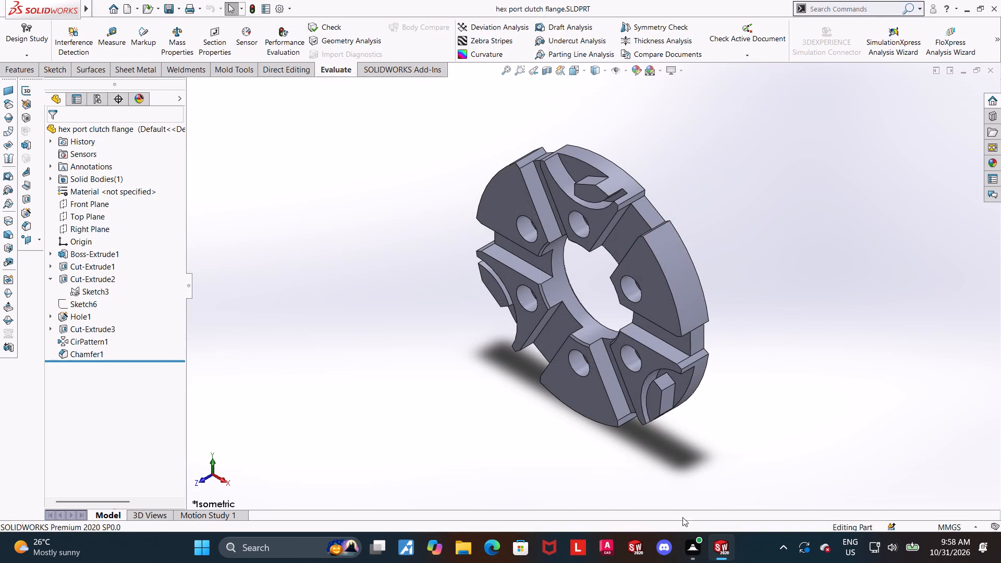
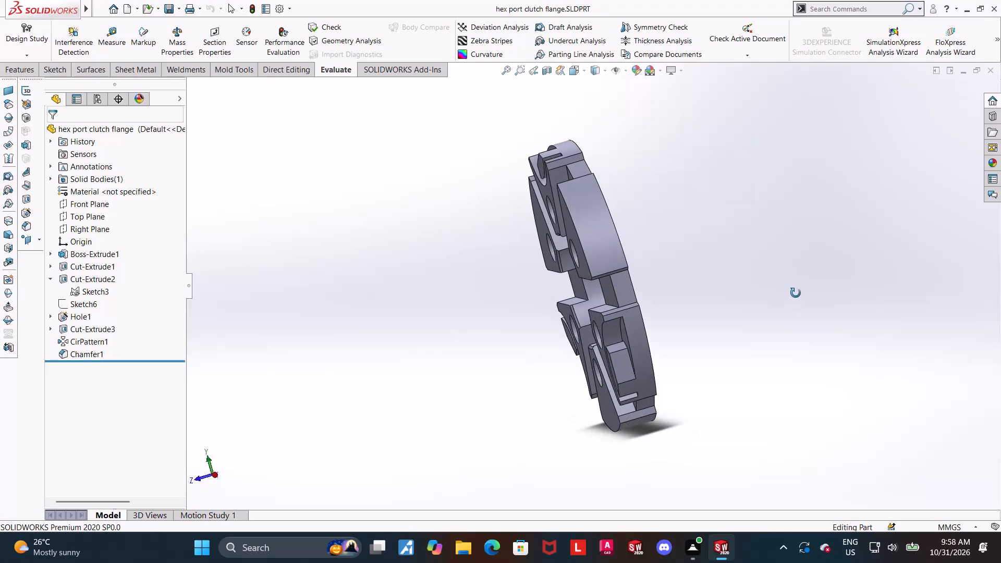
Examine the flange's rim pockets, radial slots and stepped holes up close, and view the part from the bottom.
scroll(761, 335, "down", 5)
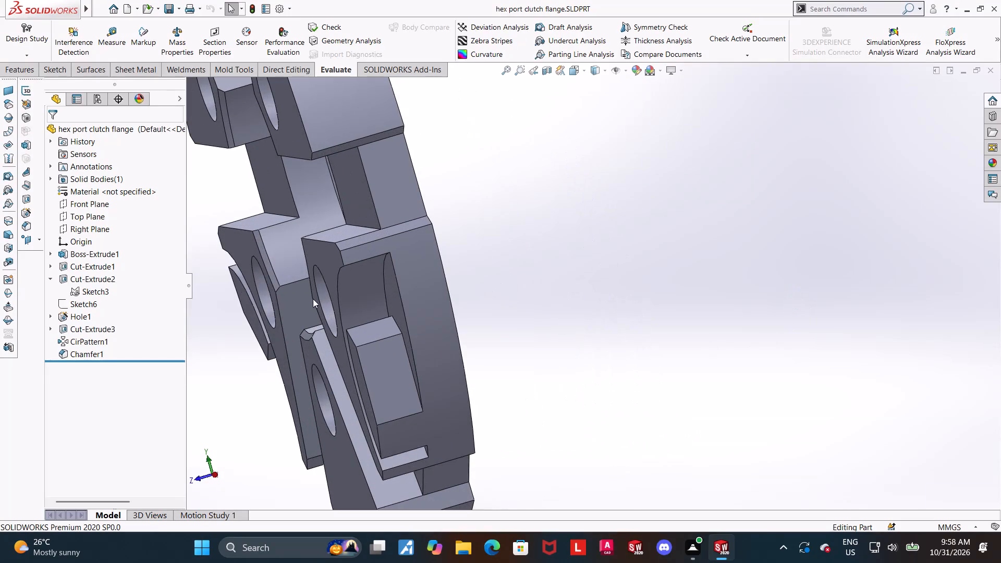
scroll(399, 329, "down", 5)
middle_click_drag(382, 318, 448, 298)
scroll(448, 298, "up", 5)
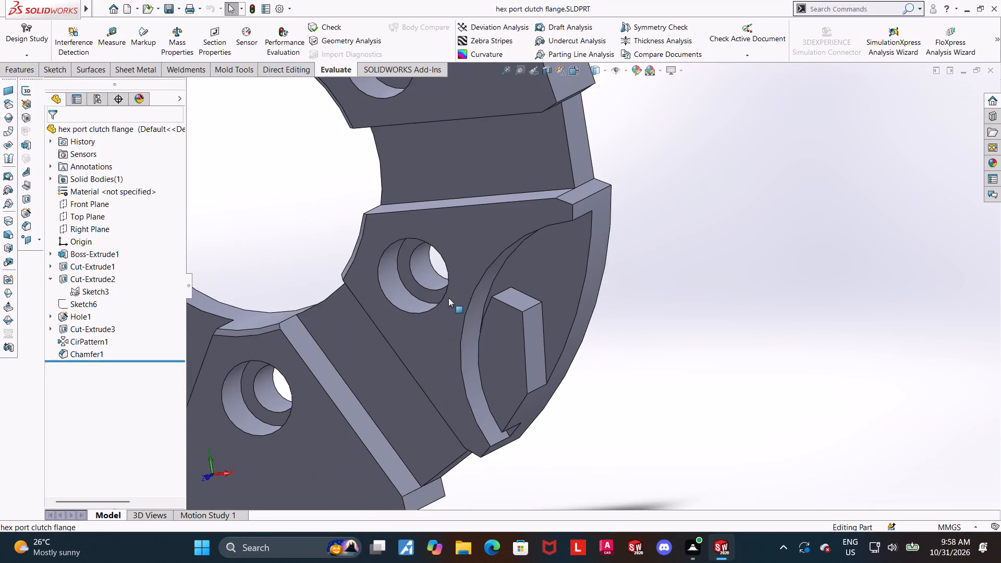
scroll(377, 284, "down", 3)
middle_click_drag(484, 327, 509, 259)
scroll(502, 273, "up", 3)
left_click(571, 70)
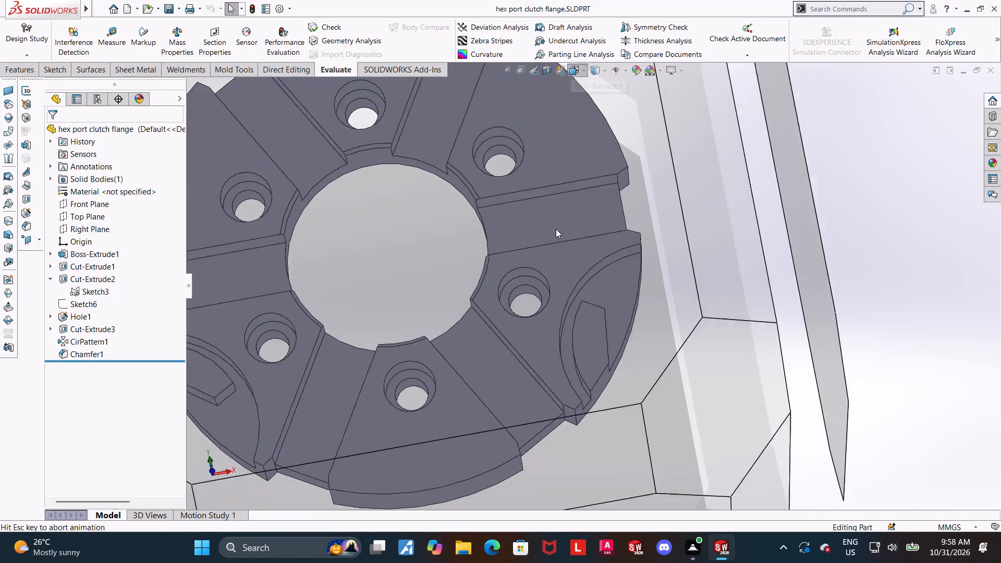
middle_click_drag(544, 346, 540, 230)
left_click(502, 363)
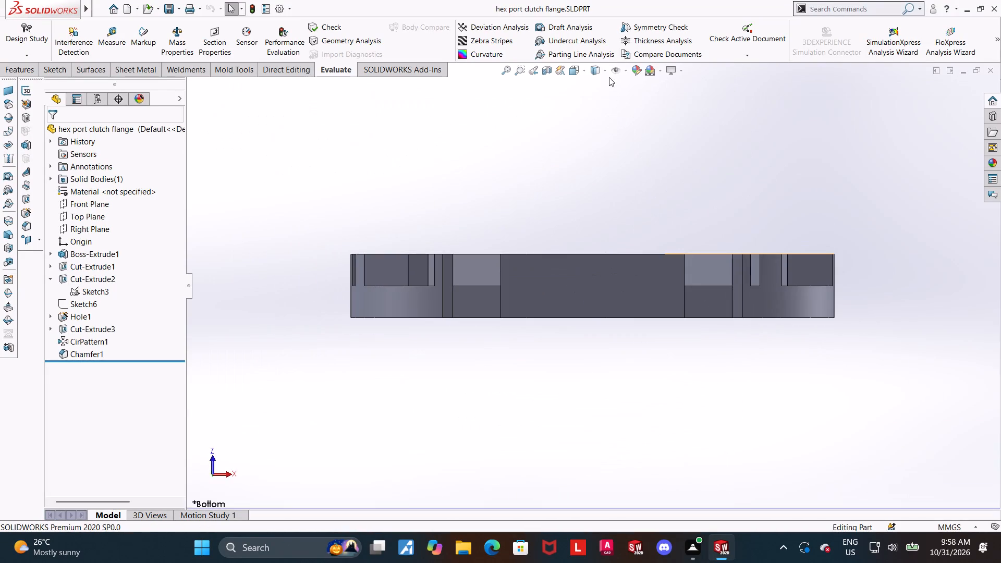
Inspect the flange's internal hole and slot edges with hidden lines visible, and return to a shaded-with-edges isometric view.
left_click(607, 72)
left_click(594, 124)
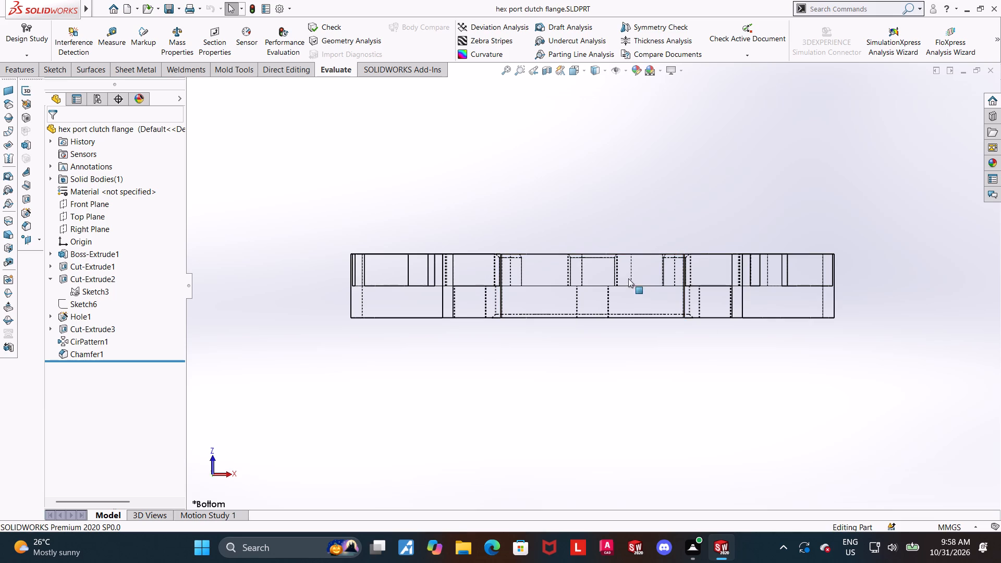
middle_click_drag(768, 263, 768, 295)
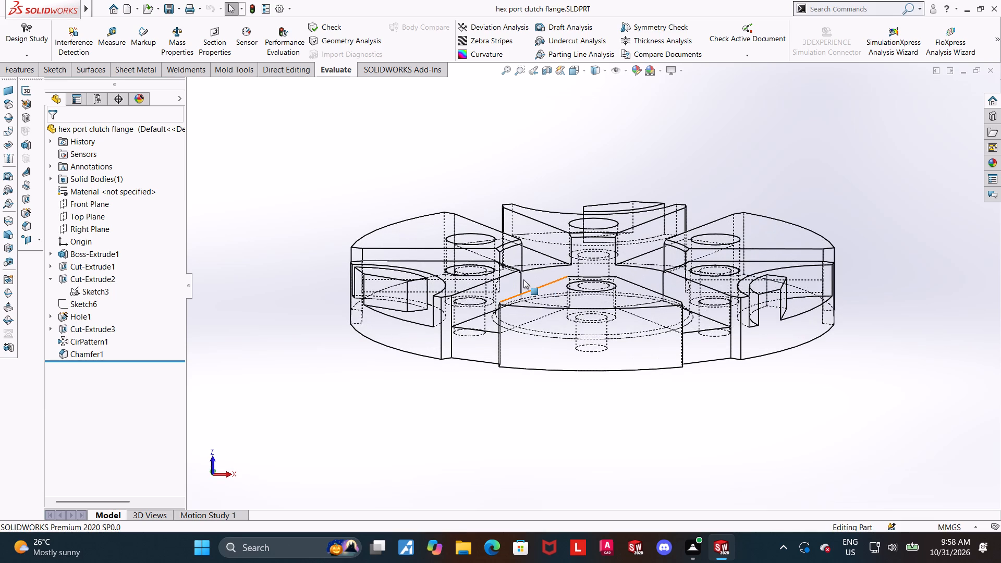
left_click(601, 67)
left_click(595, 88)
key("ctrl+7")
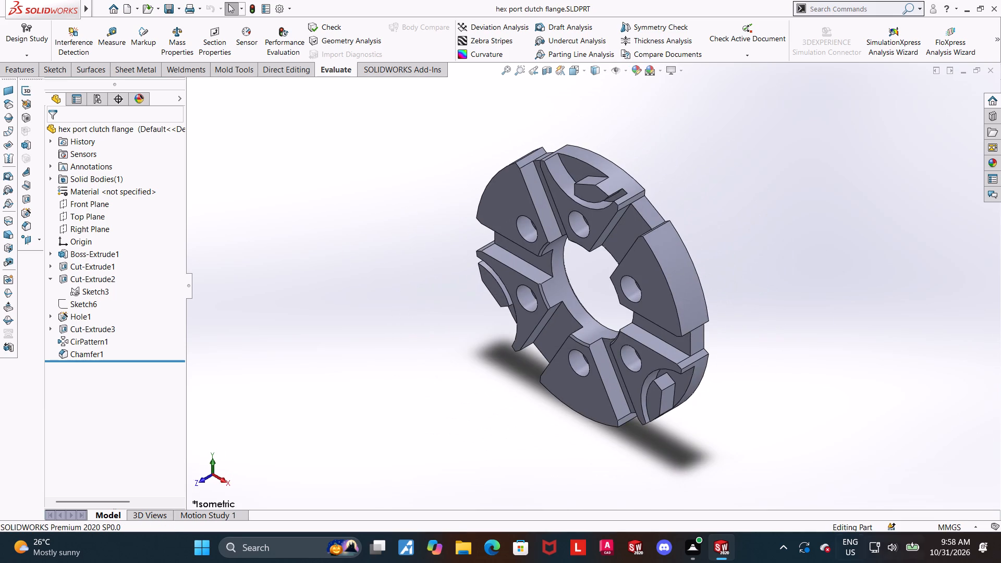